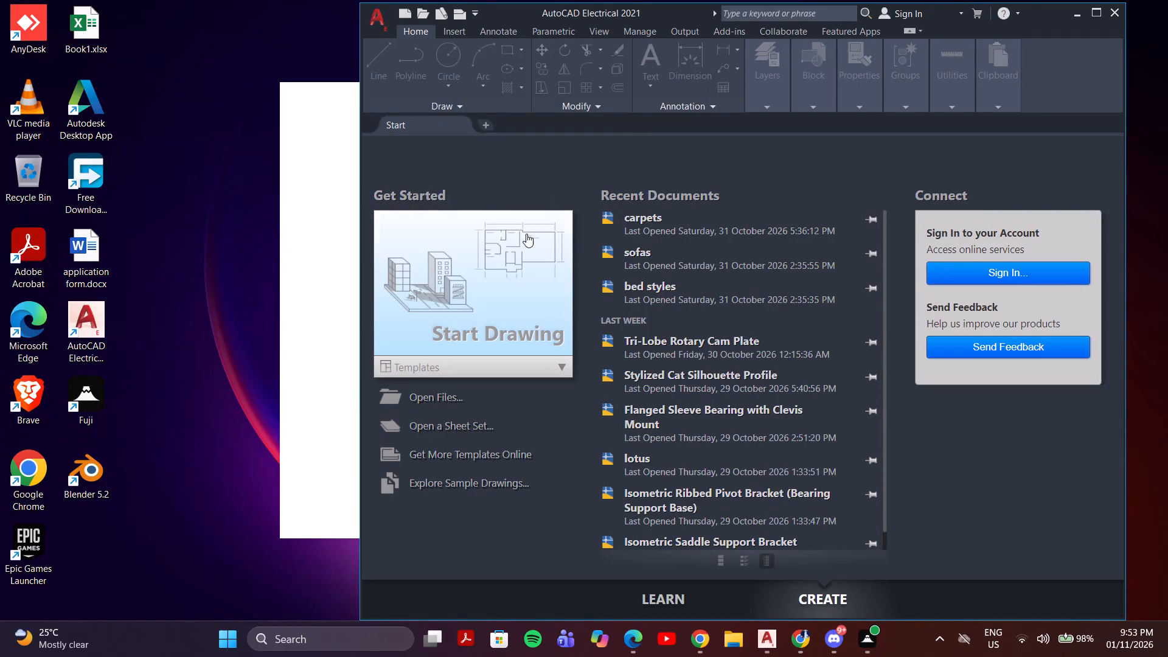
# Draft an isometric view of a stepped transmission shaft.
# Start a new blank drawing.
pyautogui.click(511, 283)
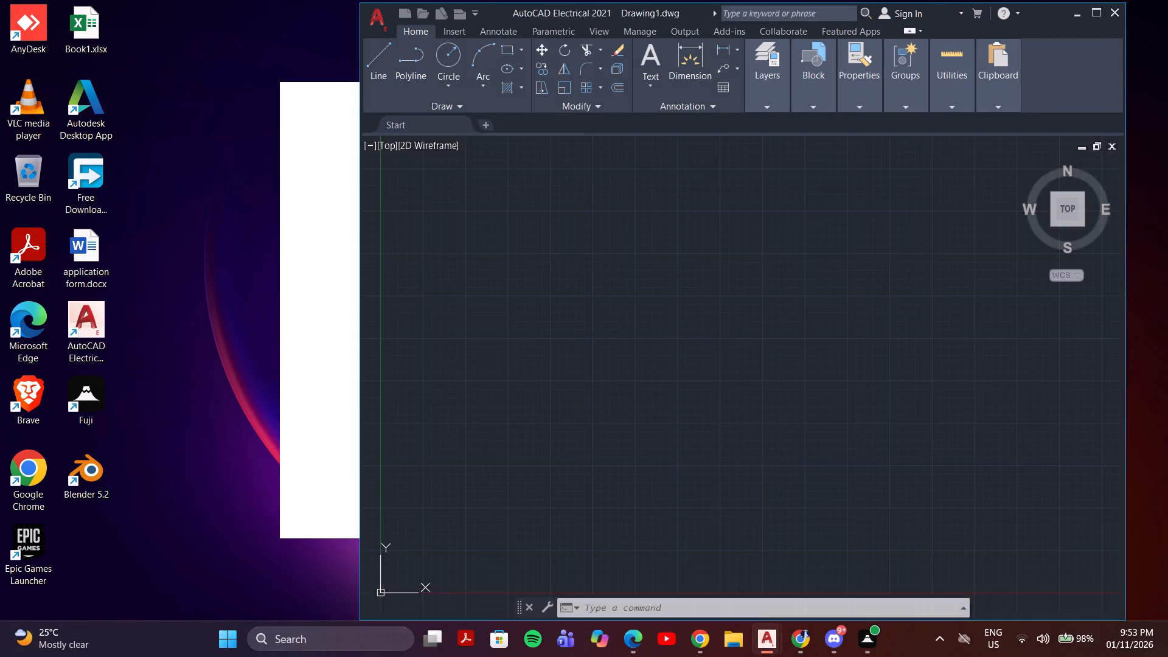
# Try to reposition the drawing application's window on the desktop.
pyautogui.moveTo(1040, 15); pyautogui.dragTo(978, 147)
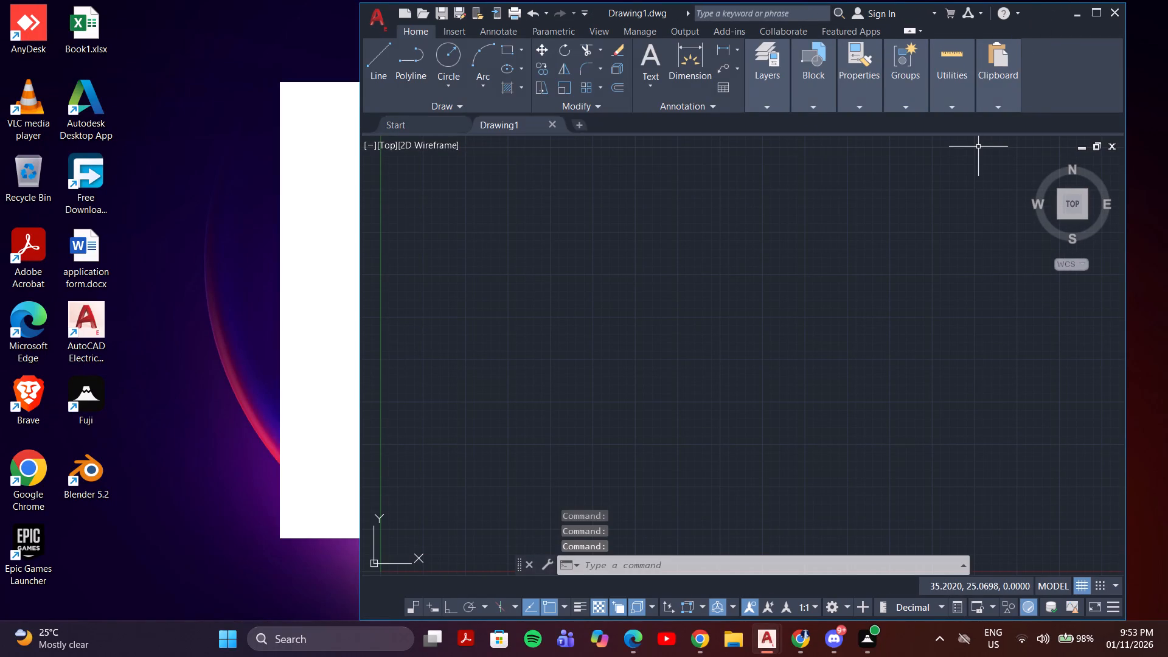
pyautogui.moveTo(978, 147); pyautogui.dragTo(978, 147)
pyautogui.moveTo(1045, 14); pyautogui.dragTo(1018, 97)
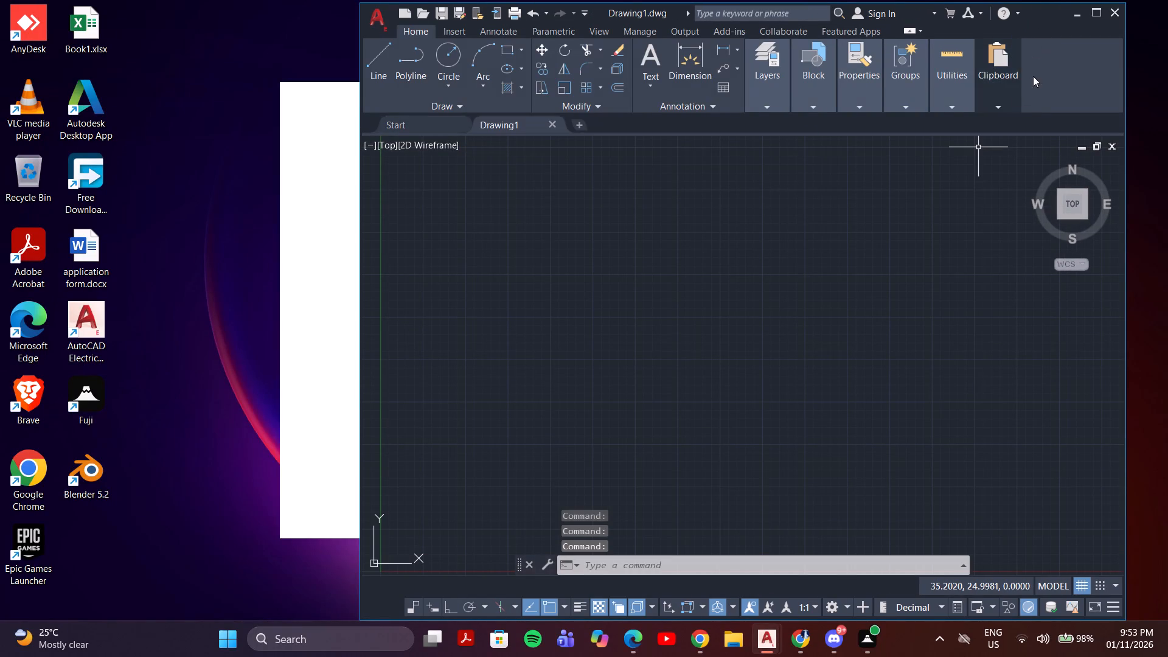
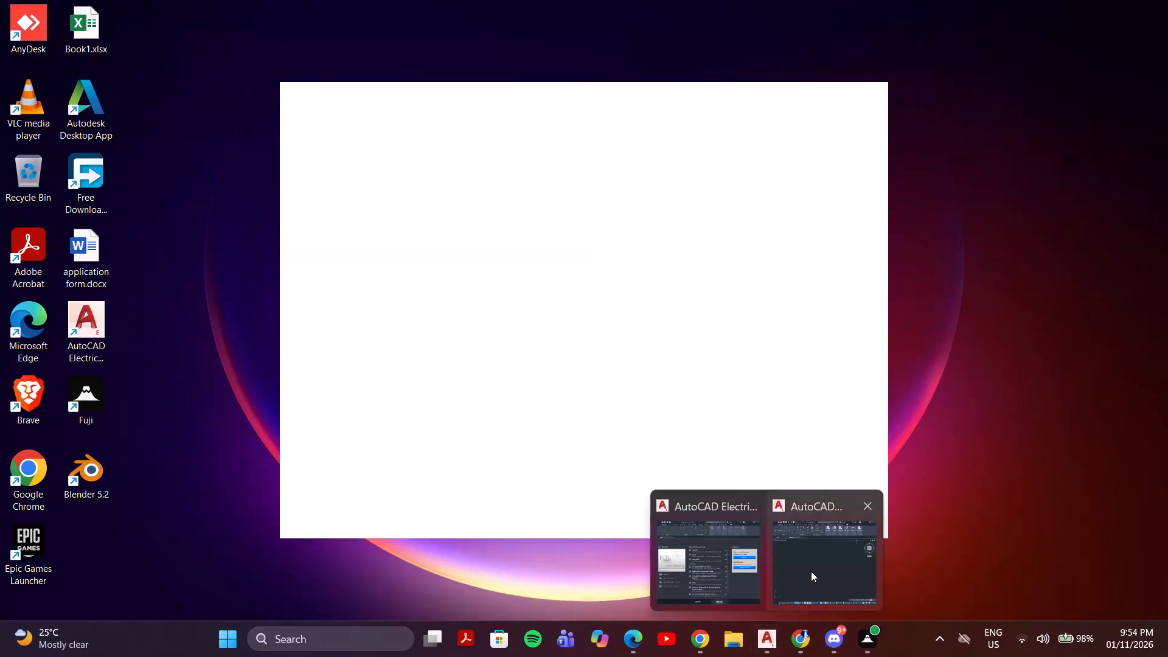
# Switch to the AutoCAD Electrical window that holds the new blank drawing.
pyautogui.click(811, 571)
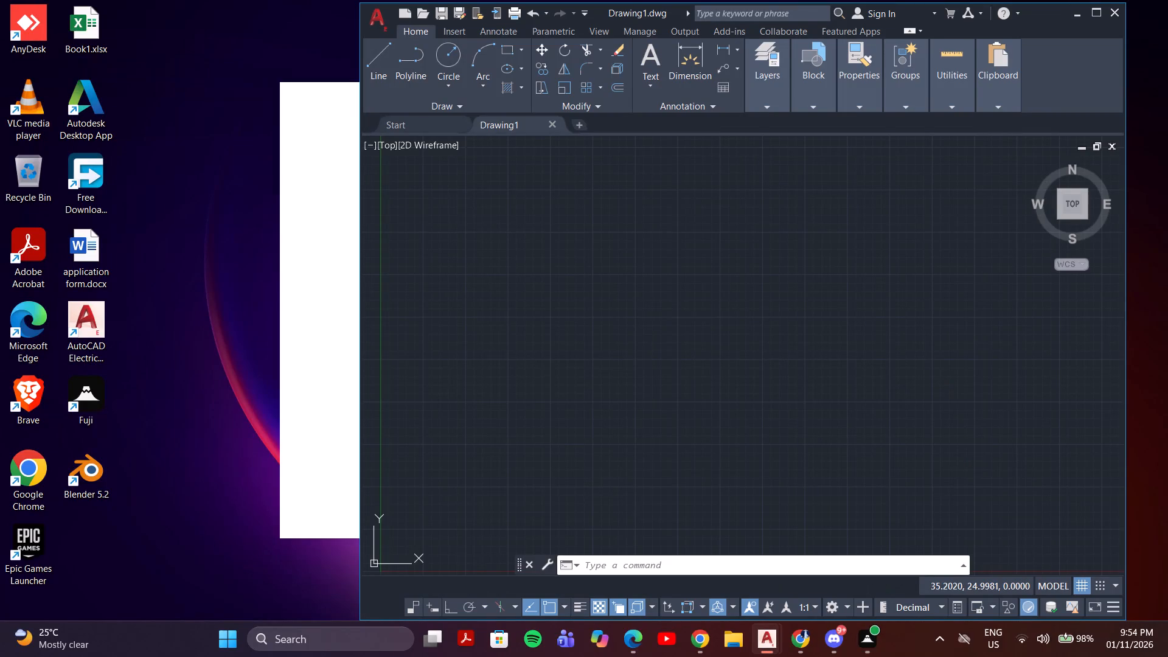
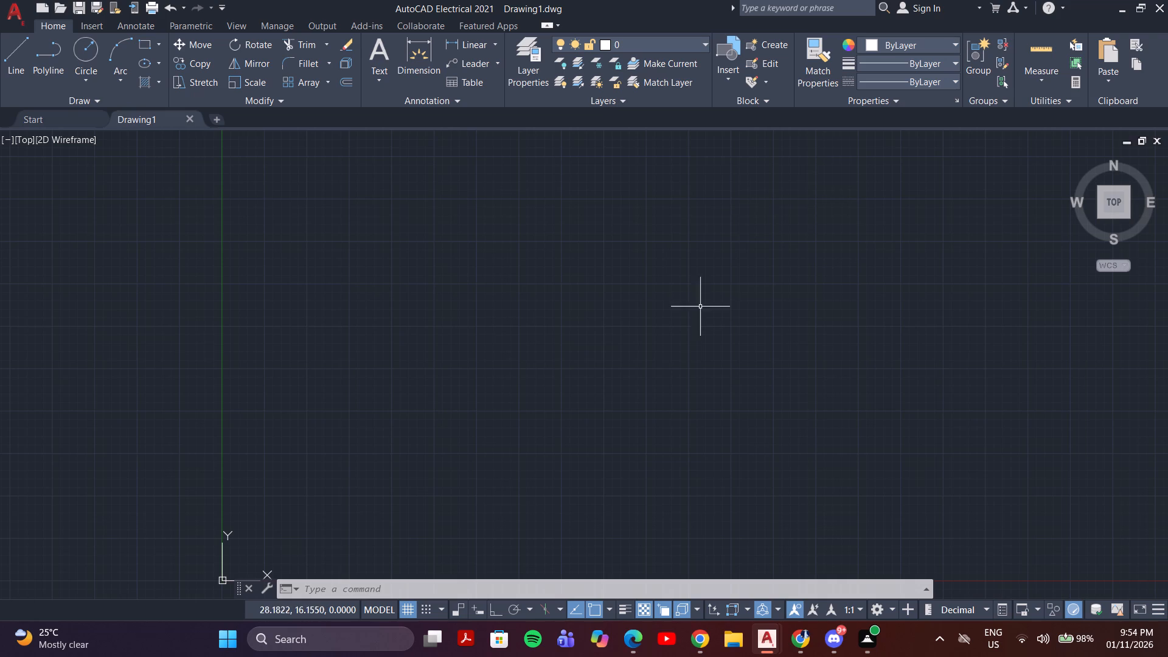
# Turn on isometric drafting with the left isoplane for the blank drawing.
pyautogui.click(543, 611)
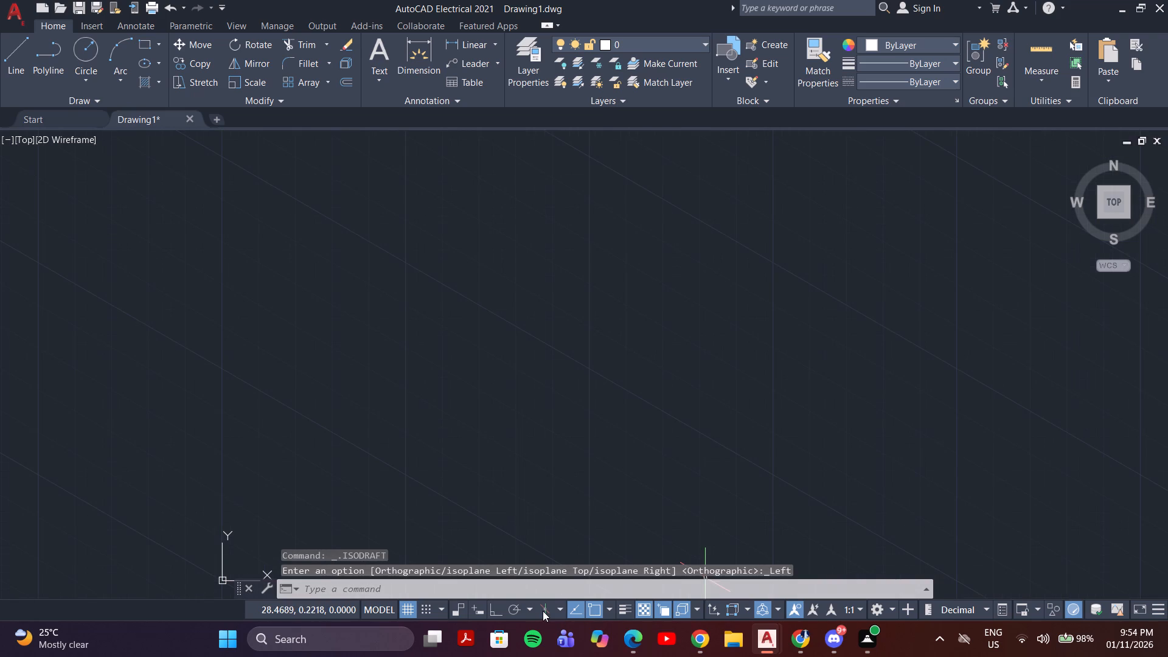
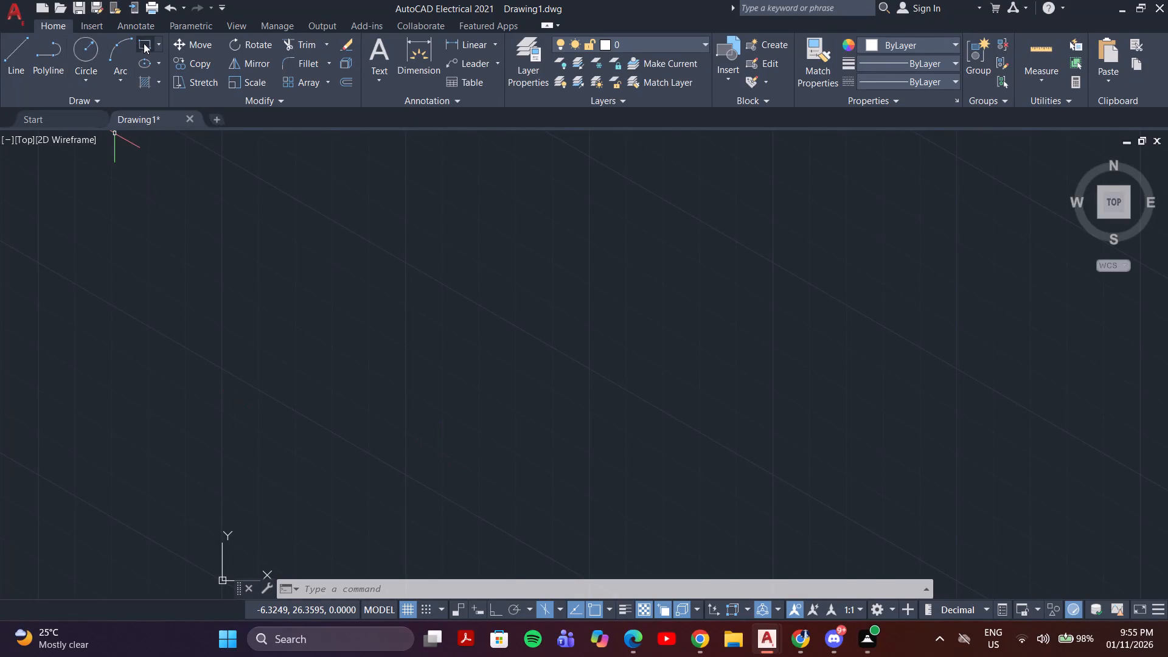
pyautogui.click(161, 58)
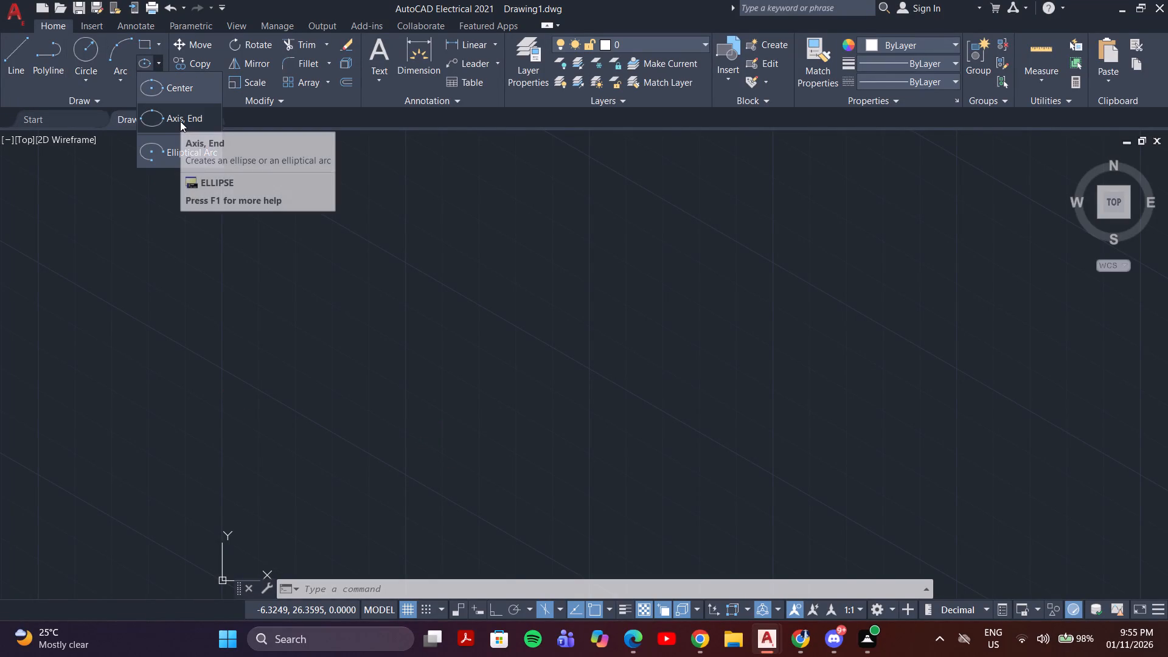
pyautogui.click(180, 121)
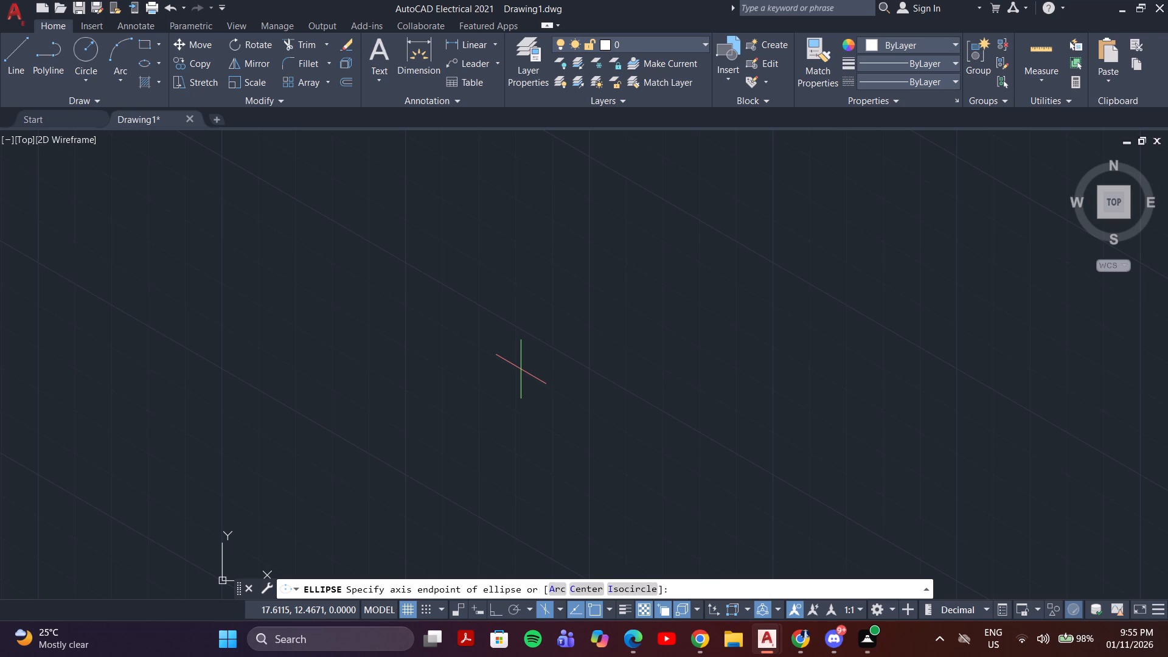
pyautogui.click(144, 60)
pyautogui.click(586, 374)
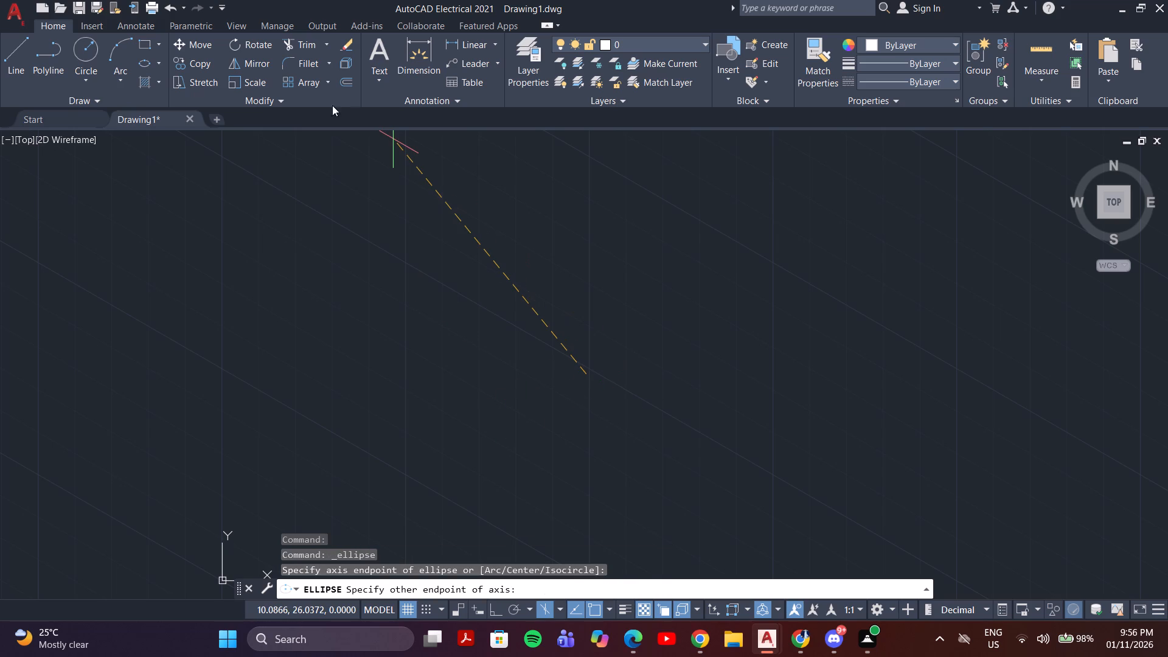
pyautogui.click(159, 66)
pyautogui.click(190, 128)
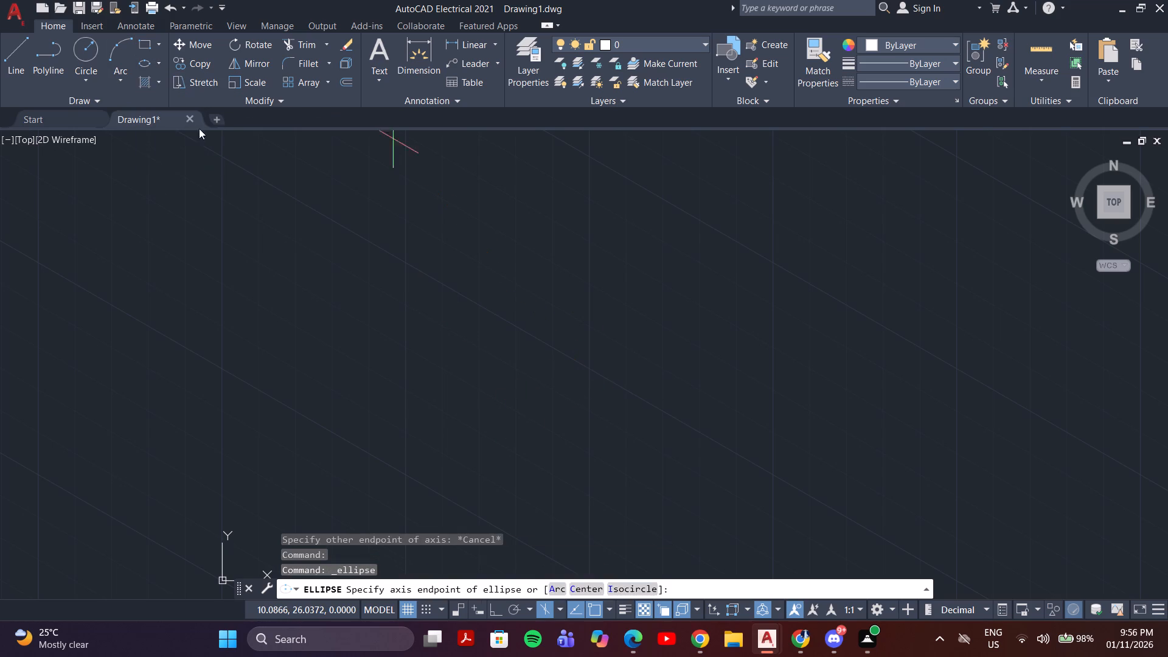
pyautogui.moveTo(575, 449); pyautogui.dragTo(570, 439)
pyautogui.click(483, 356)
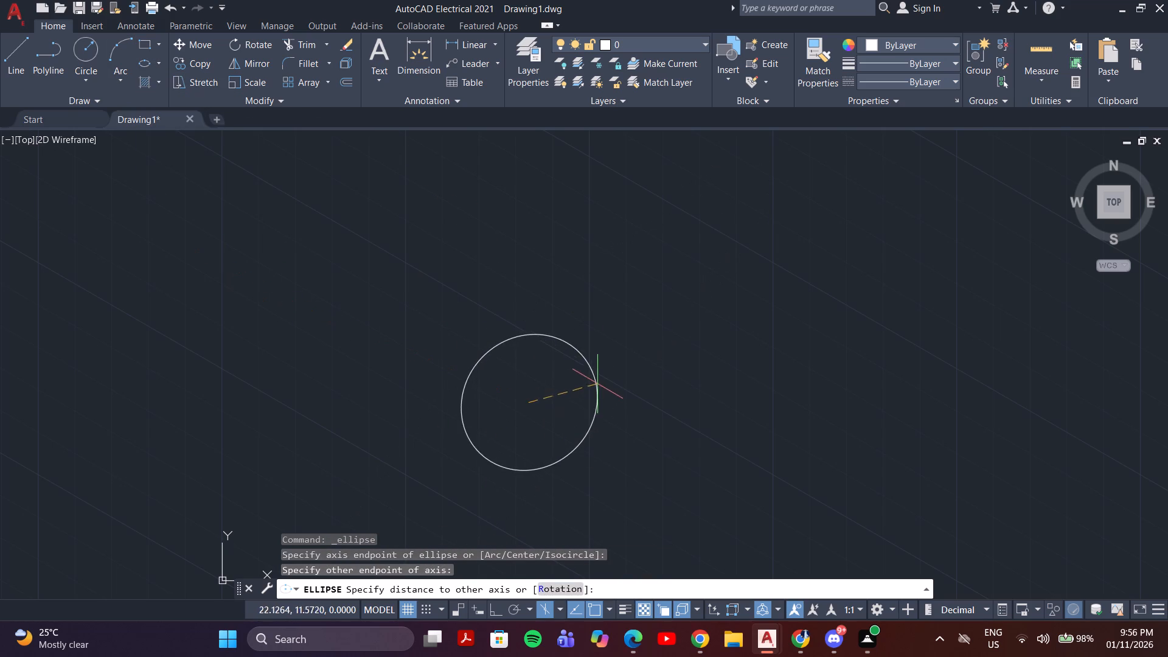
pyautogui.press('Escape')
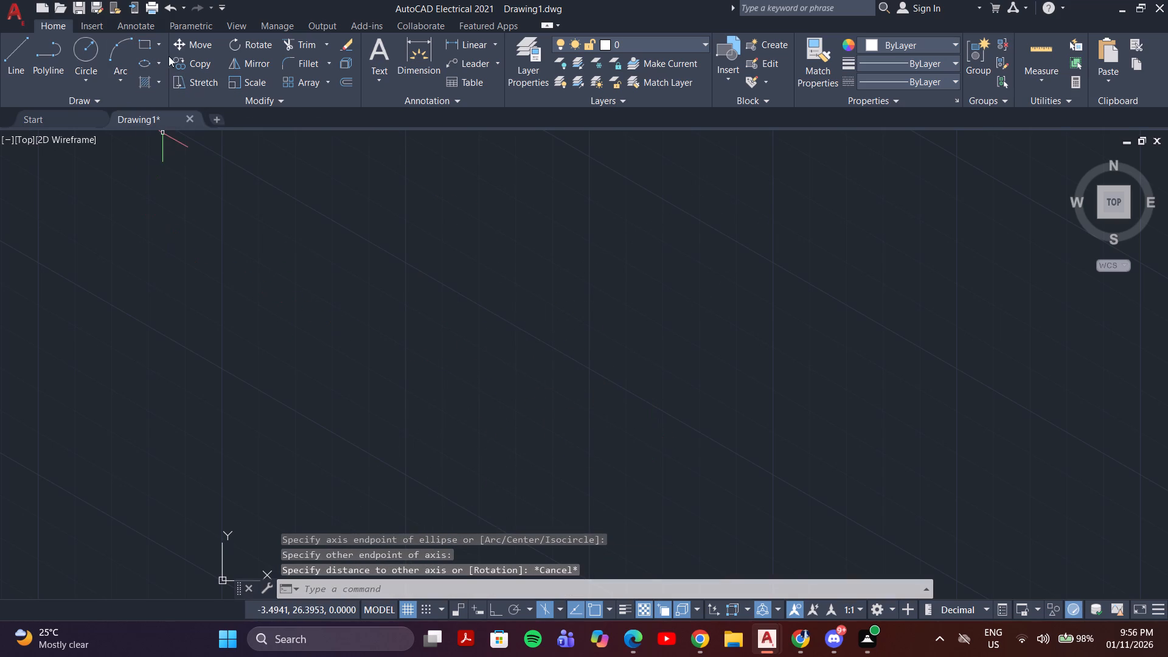
# Draw an isocircle with a diameter of 40 on the left isoplane using the Ellipse command.
pyautogui.click(142, 60)
pyautogui.click(635, 588)
pyautogui.click(646, 419)
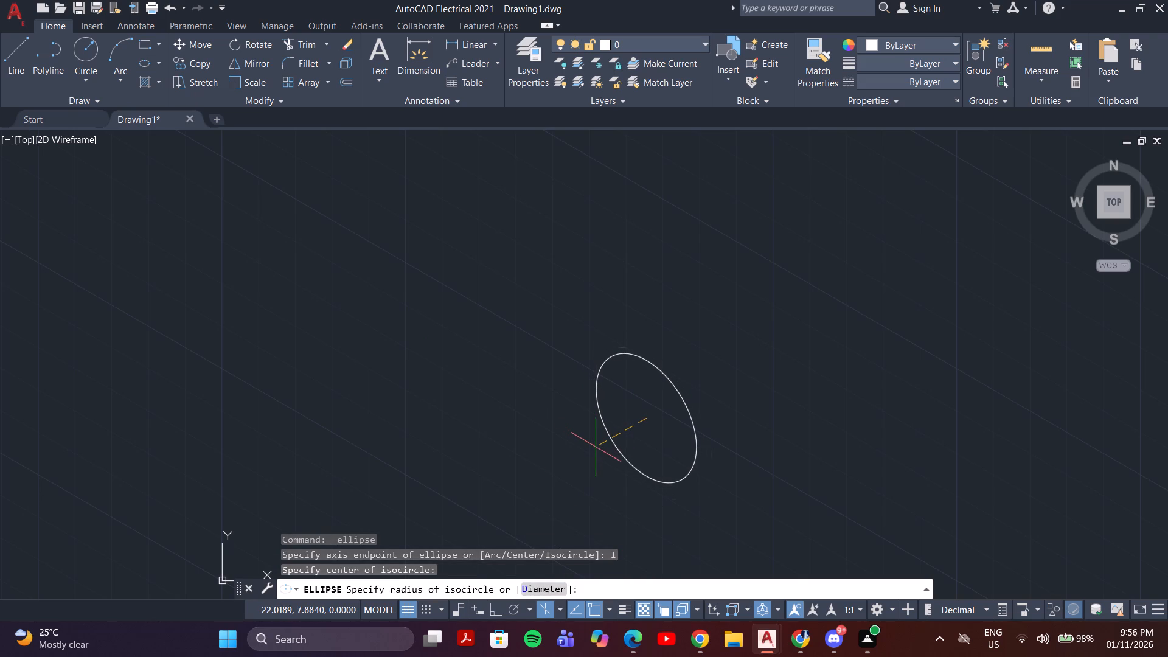
pyautogui.press('d')
pyautogui.press('Return')
pyautogui.write('40')
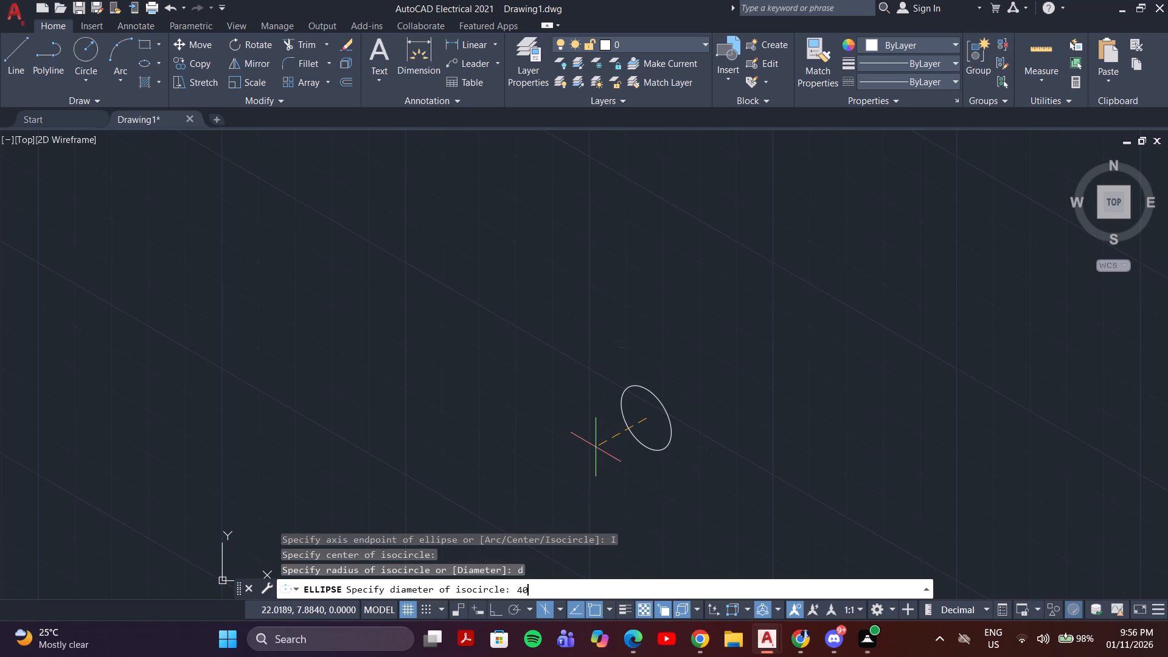
pyautogui.press('Return')
# With Ortho on, draw a line from the isocircle's centre at 330°, extending past its edge.
pyautogui.scroll(-3, 726, 409)
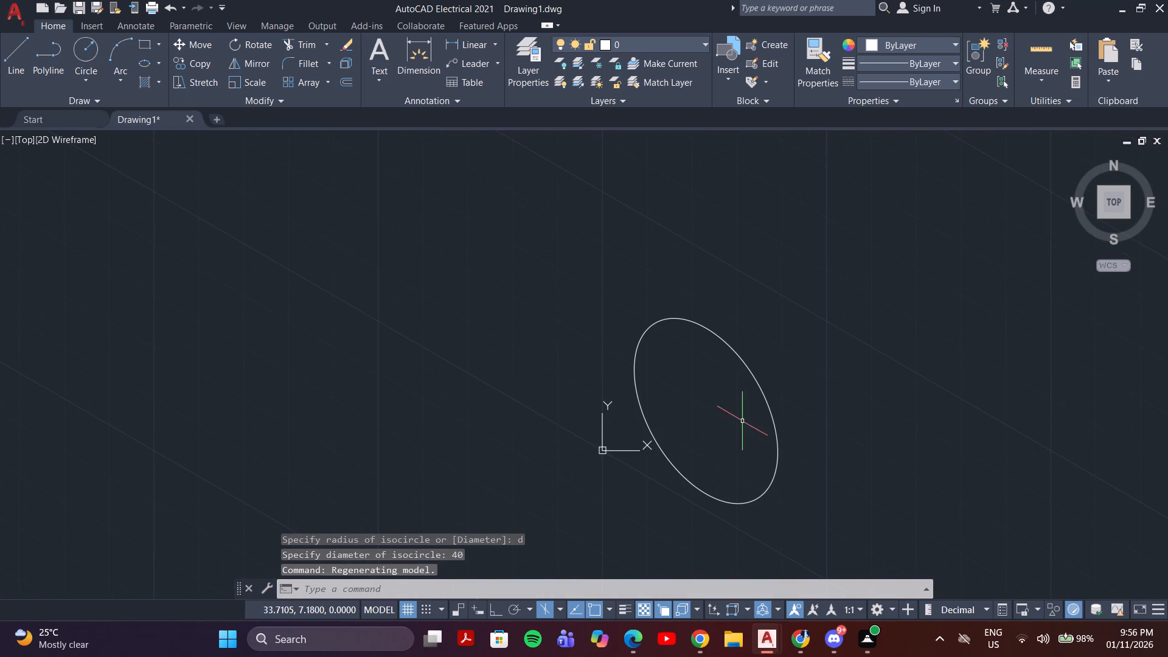
pyautogui.moveTo(742, 420); pyautogui.dragTo(577, 414, button='middle')
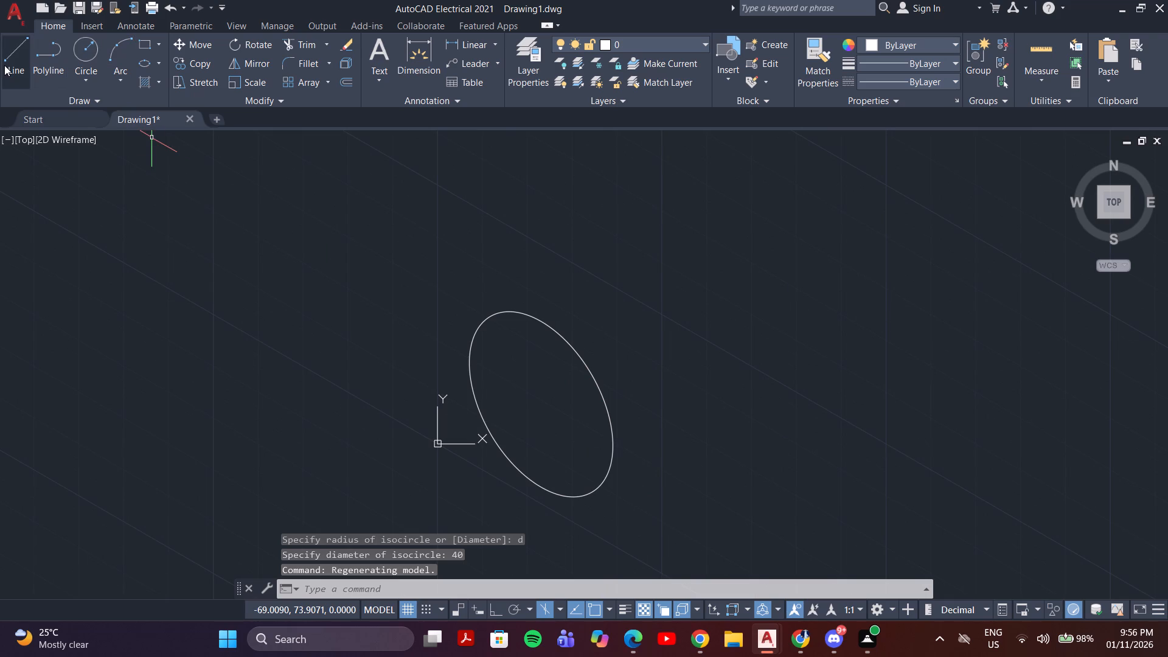
pyautogui.click(4, 65)
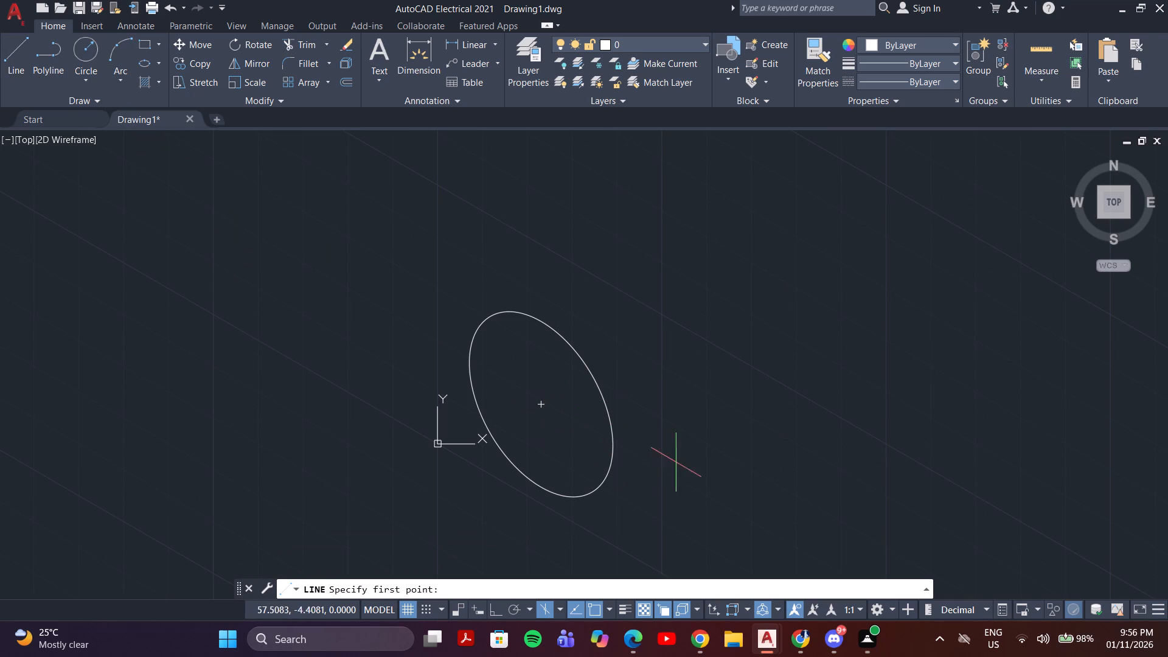
pyautogui.click(544, 400)
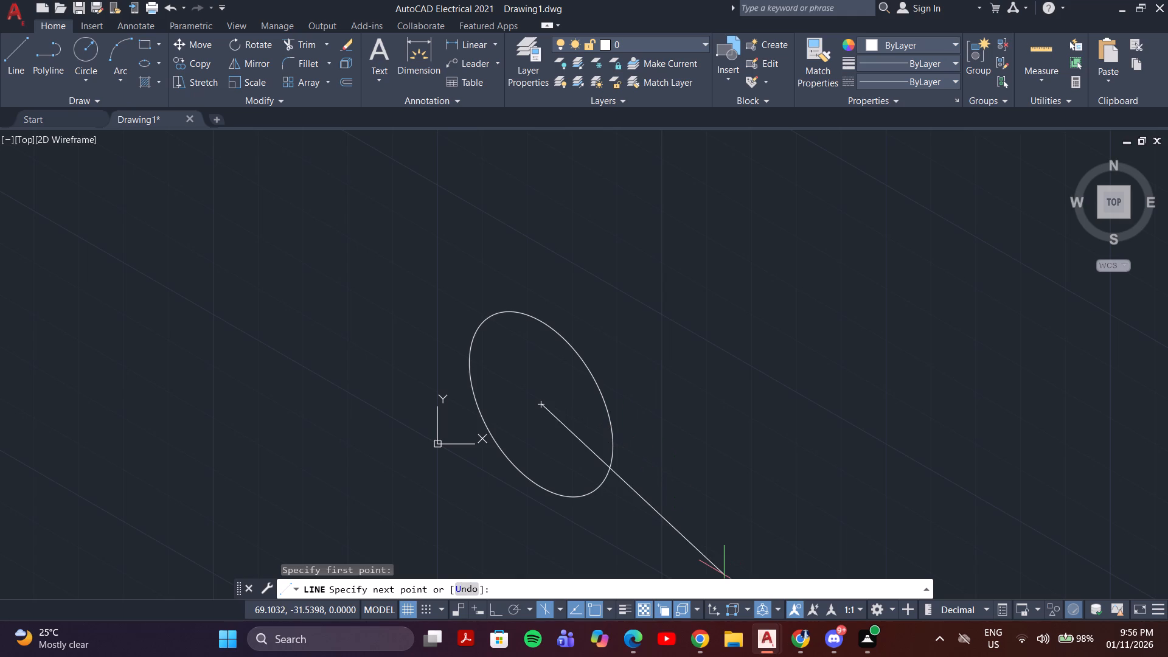
pyautogui.press('F8')
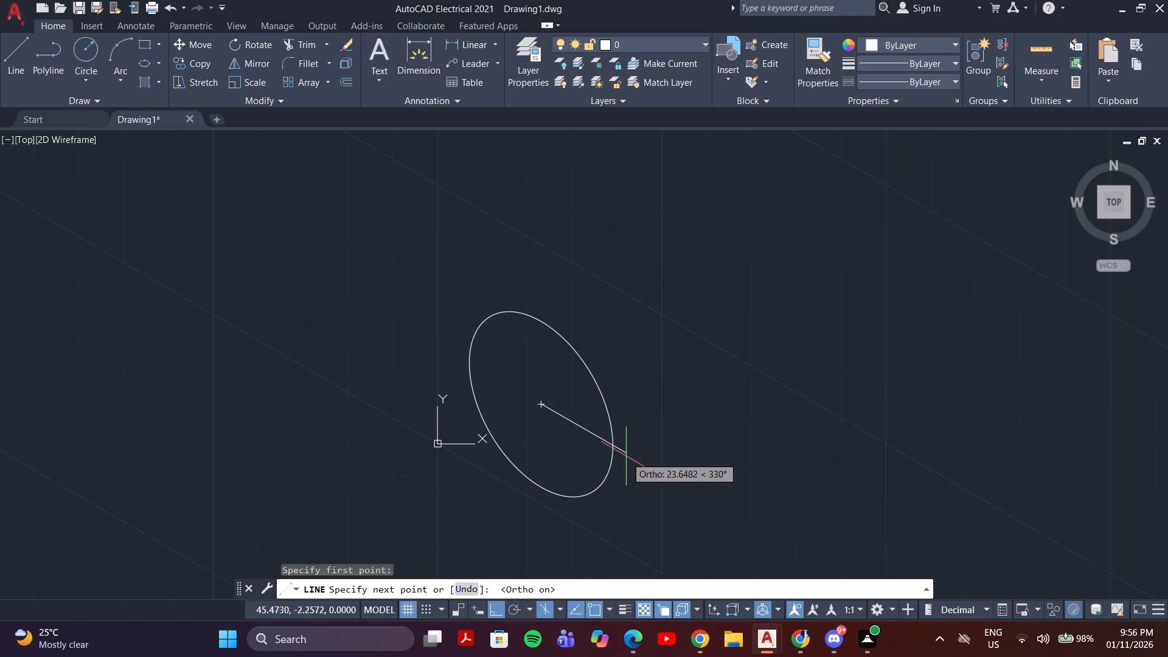
pyautogui.click(673, 453)
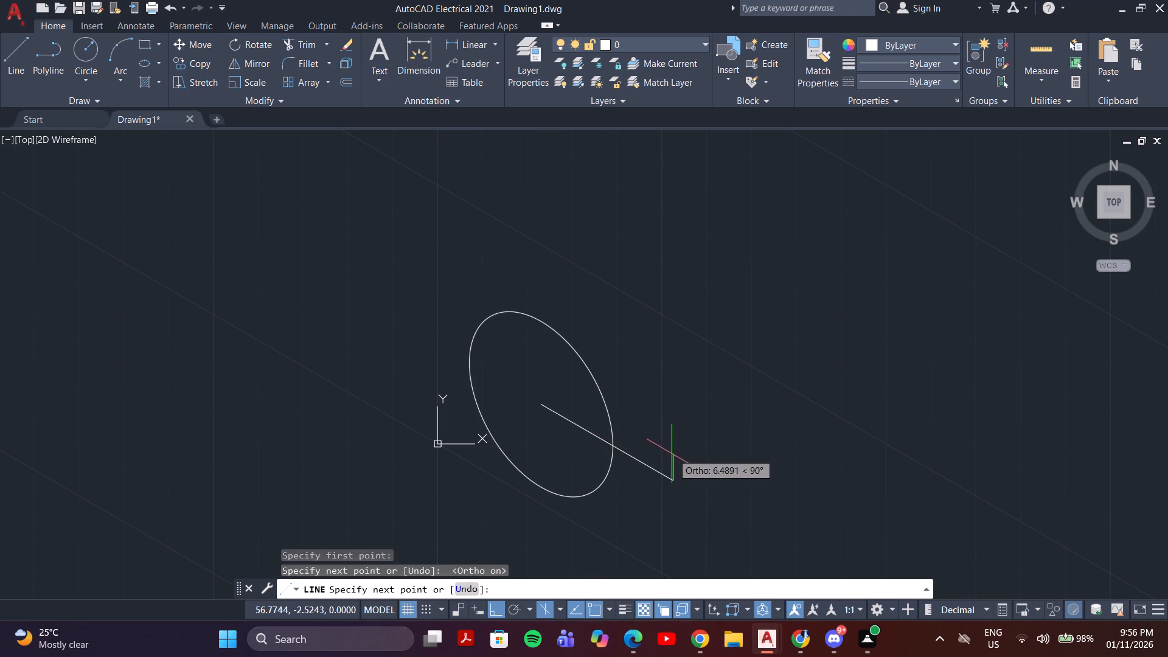
pyautogui.press('Escape')
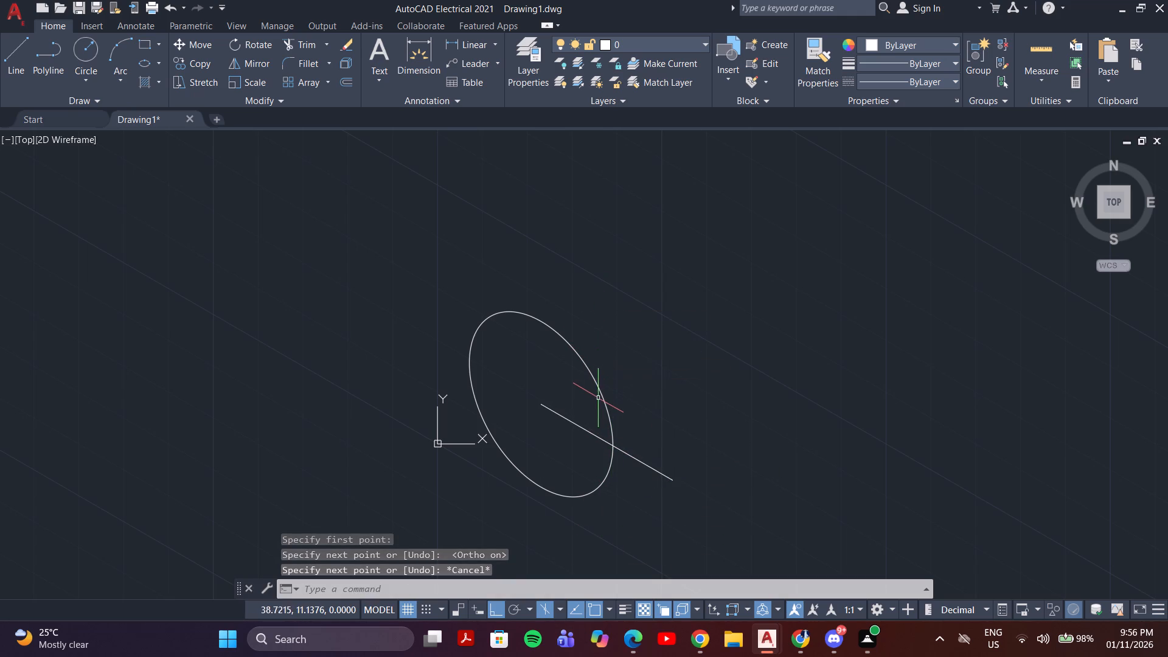
# Trim the part of the centre line that extends outside the isocircle.
pyautogui.write('tr')
pyautogui.press('Return')
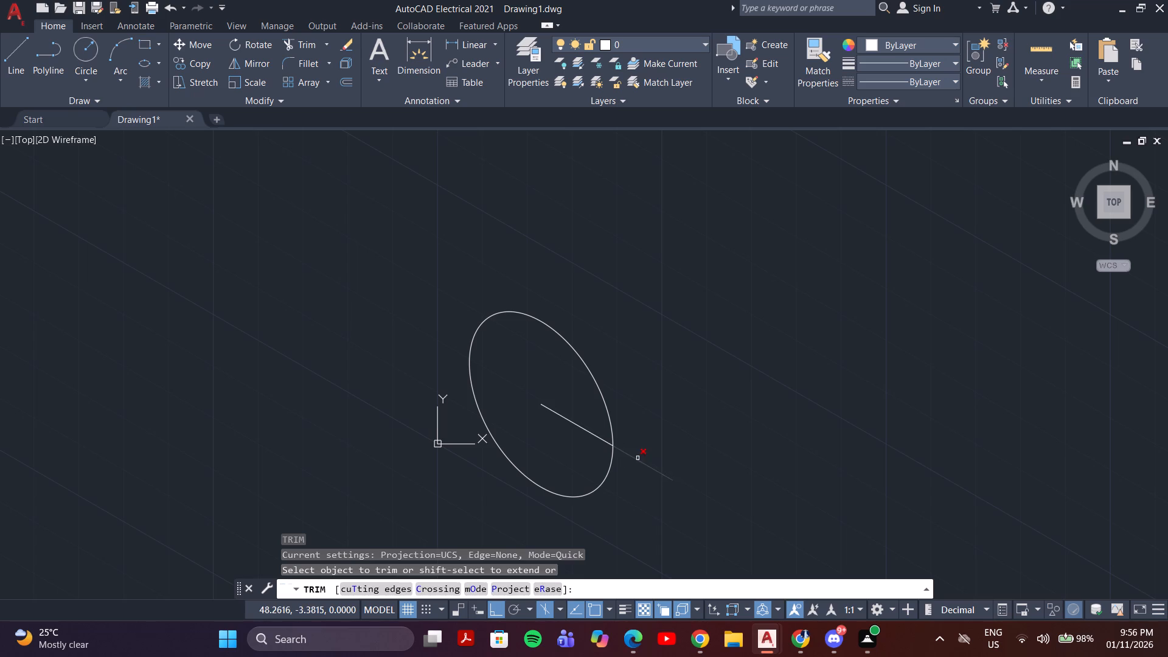
pyautogui.click(638, 457)
pyautogui.press('Escape')
# On the right isoplane with Ortho on, draw a 180-unit line at 30° from the radius line's end on the isocircle.
pyautogui.press('l')
pyautogui.press('Return')
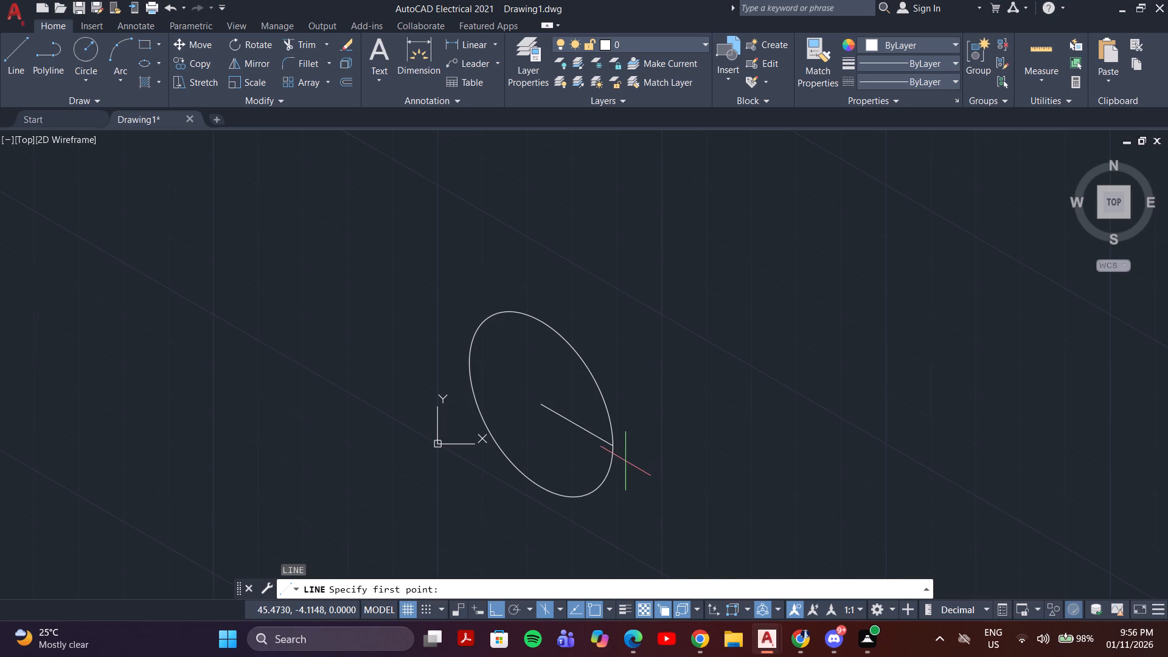
pyautogui.press('F8')
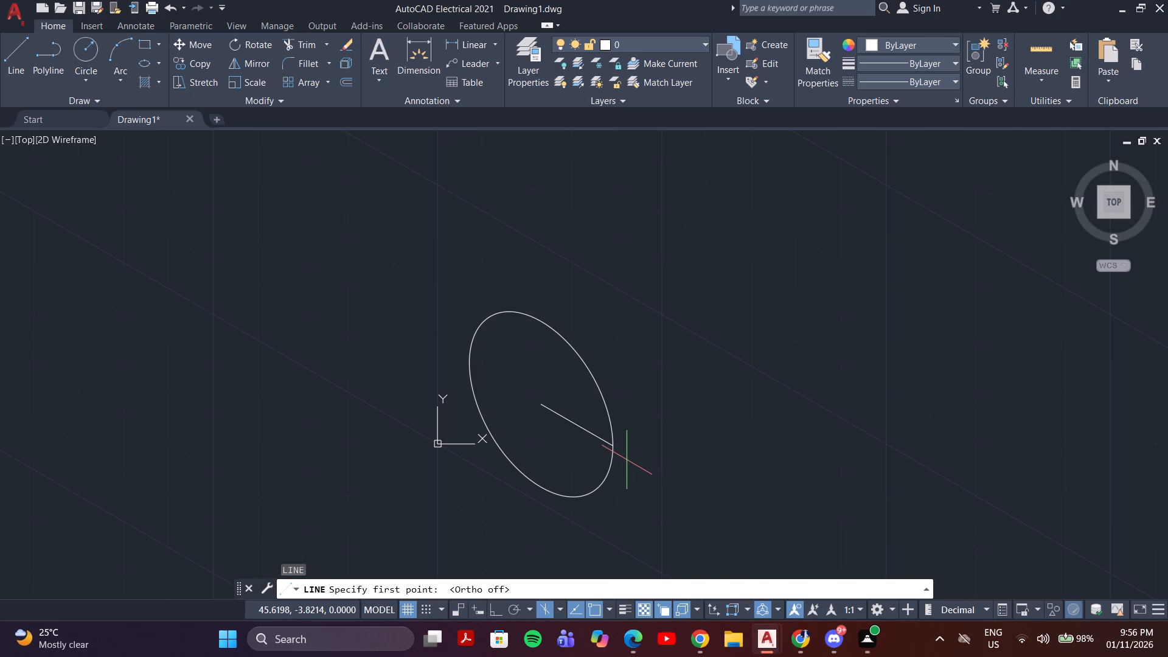
pyautogui.press('F8')
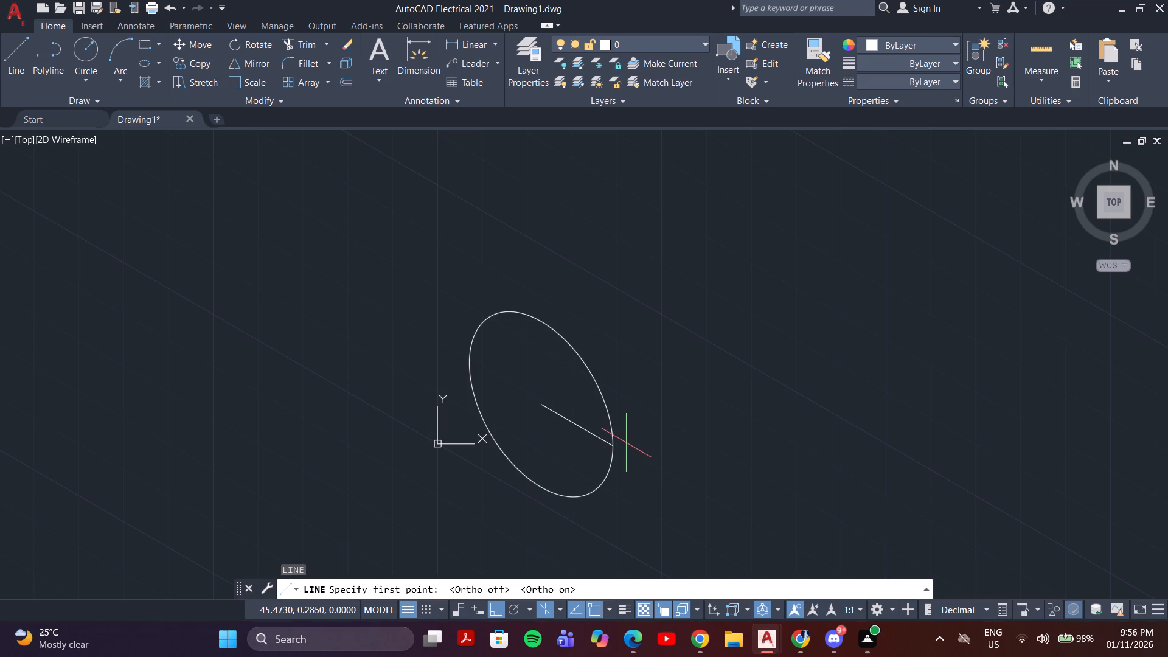
pyautogui.press('F5')
pyautogui.press('F5')
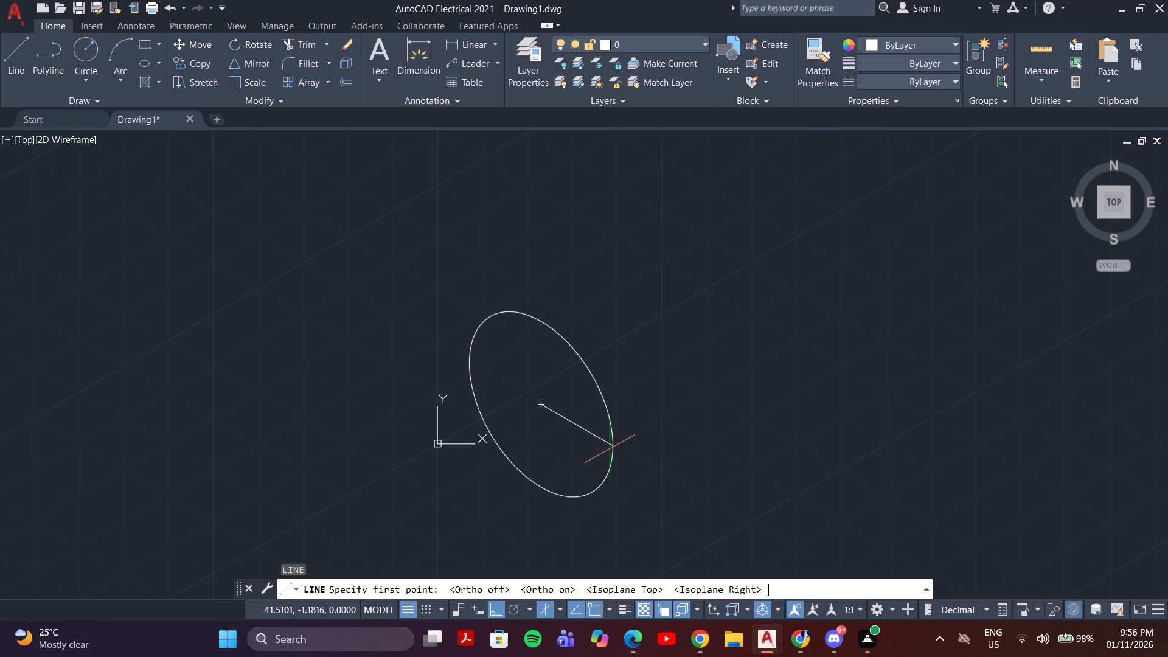
pyautogui.click(611, 447)
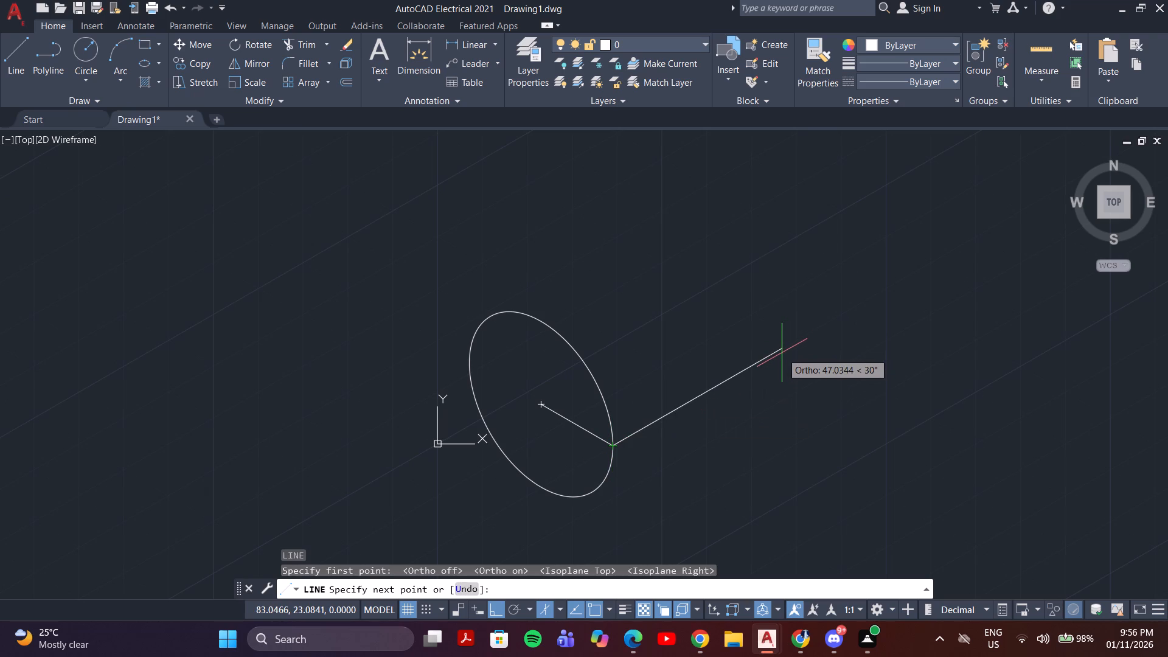
pyautogui.press('1')
pyautogui.write('80')
pyautogui.press('Return')
pyautogui.scroll(-5, 819, 345)
pyautogui.press('Escape')
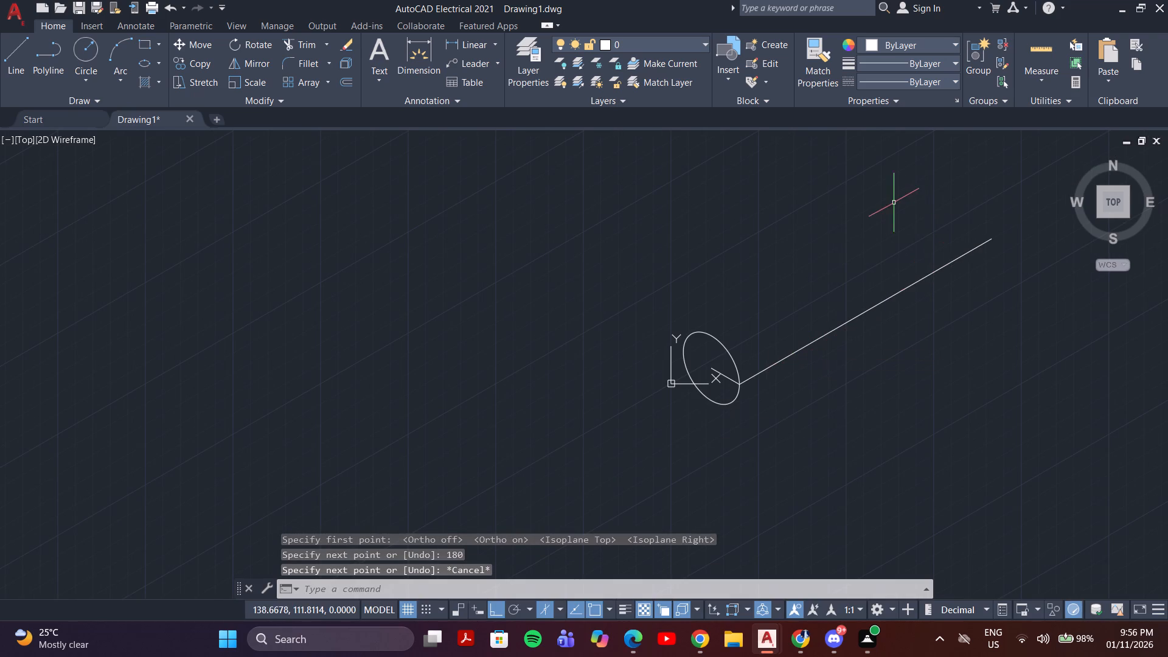
# Switch to the left isoplane with Ortho on and try a line from the far end of the 180-unit line.
pyautogui.press('F8')
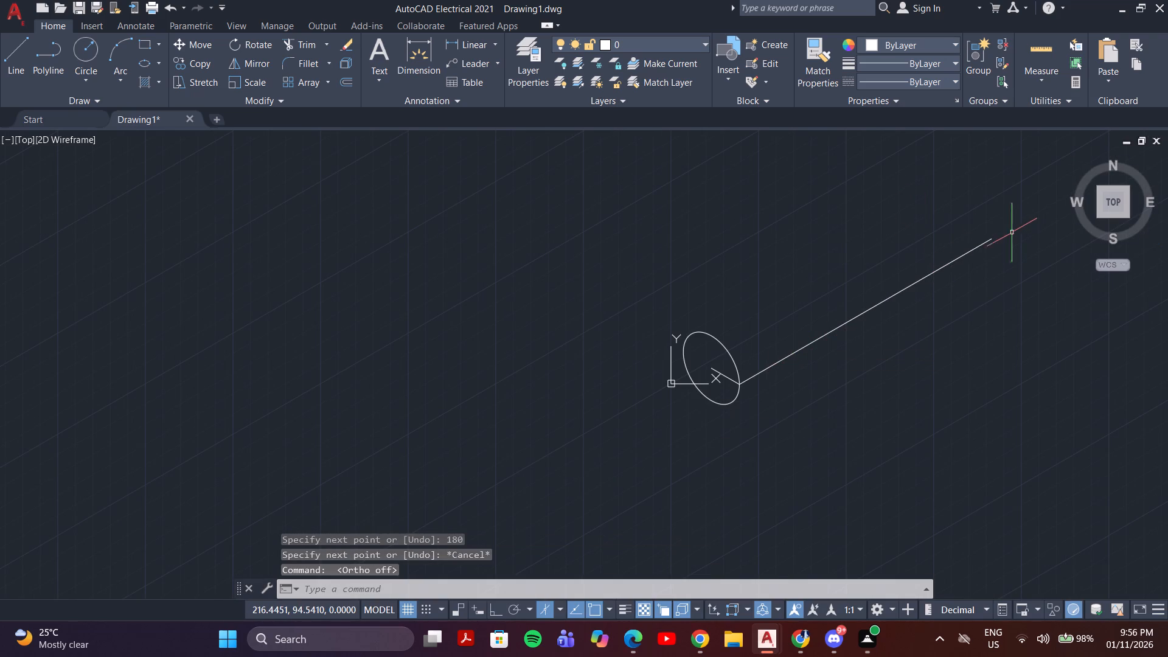
pyautogui.press('Escape')
pyautogui.press('l')
pyautogui.press('Return')
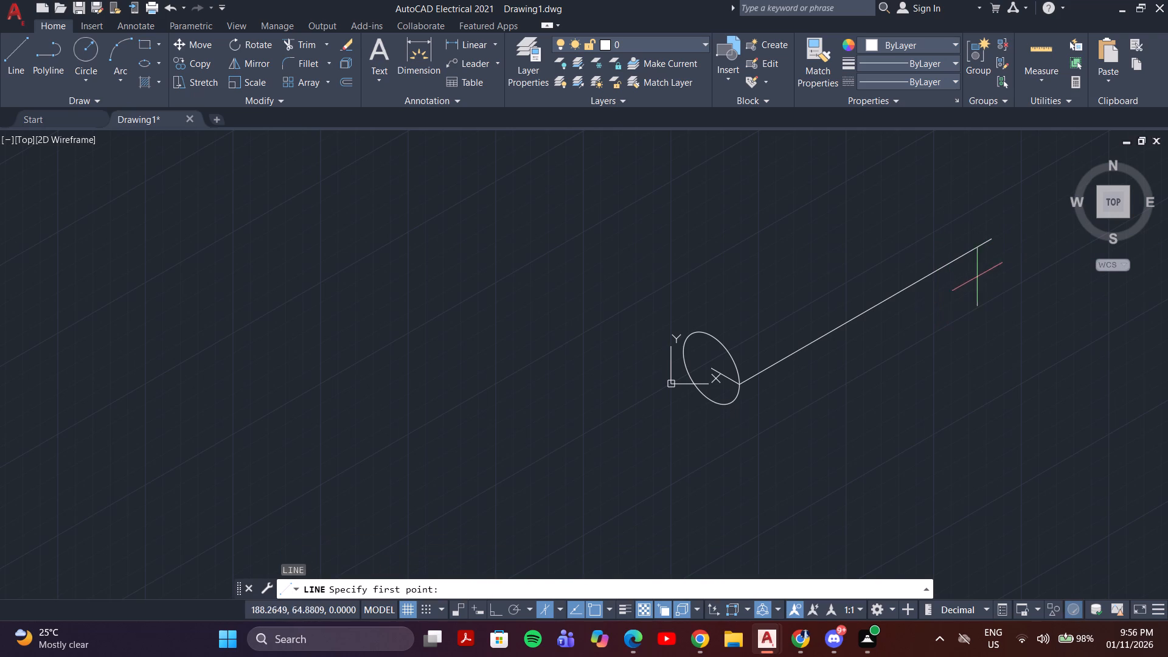
pyautogui.press('F8')
pyautogui.press('F8')
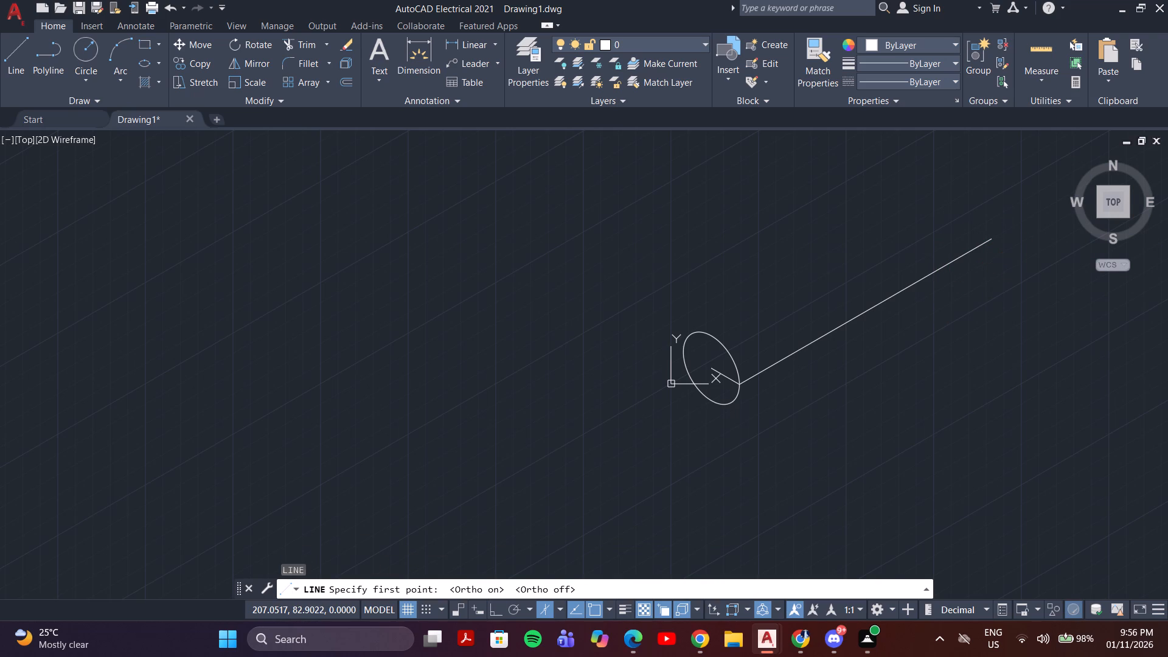
pyautogui.press('F5')
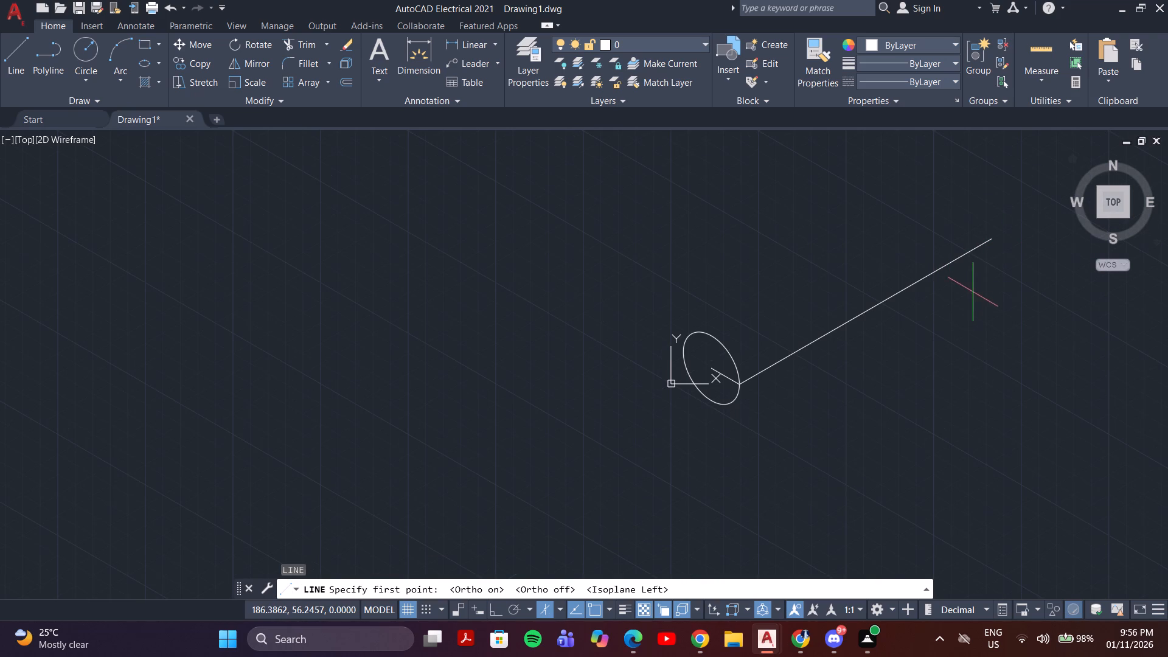
pyautogui.click(995, 238)
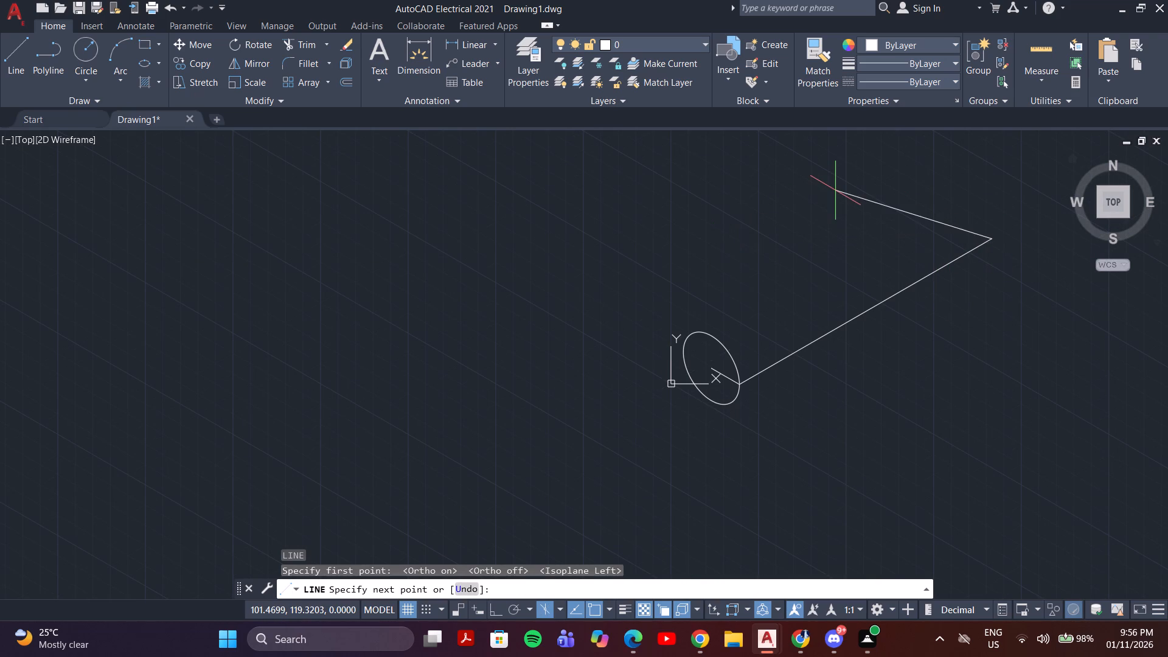
pyautogui.press('F8')
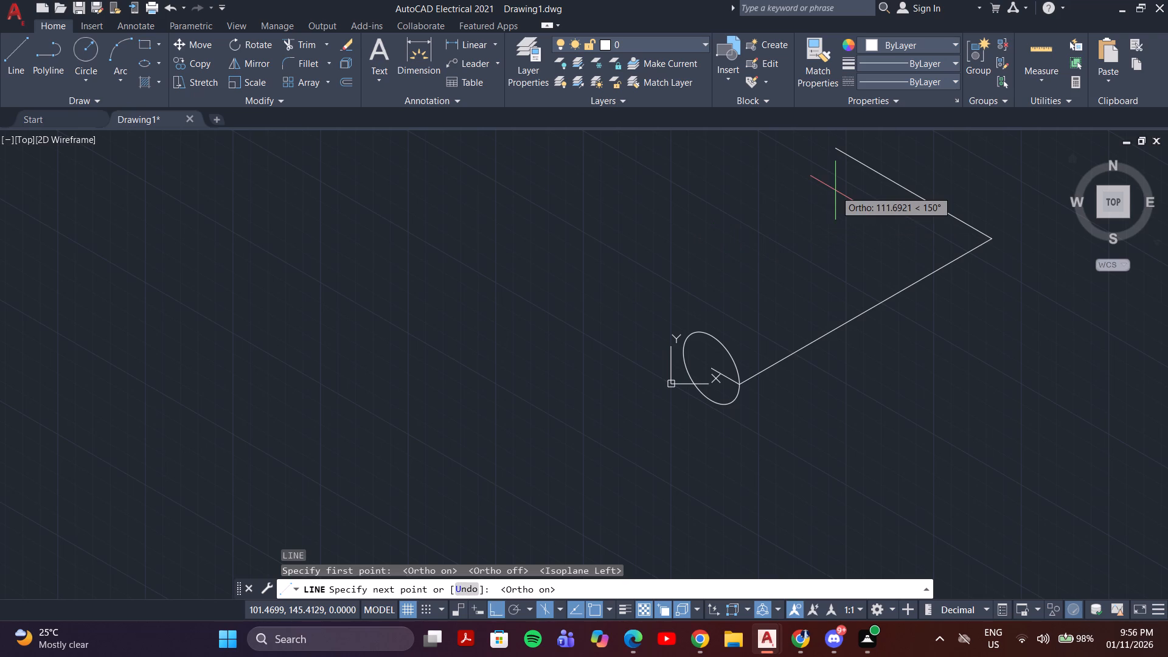
pyautogui.press('Escape')
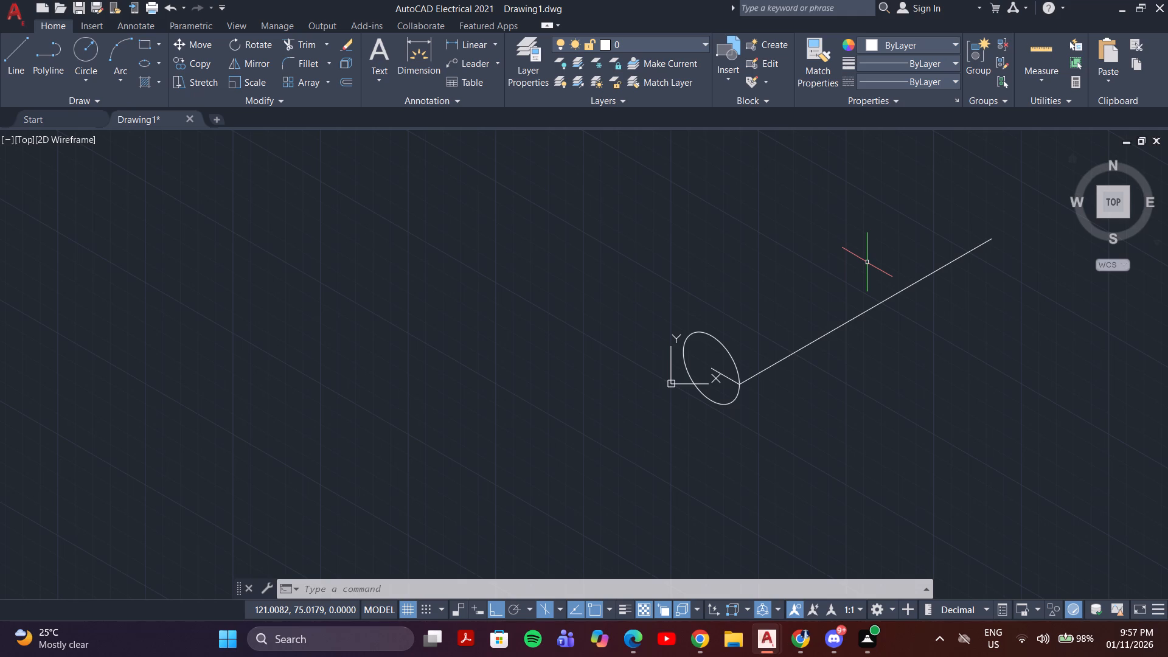
pyautogui.press('Escape')
# With Ortho on, draw a vertical line at 270° from the isocircle's centre down past its lower edge.
pyautogui.scroll(4, 746, 387)
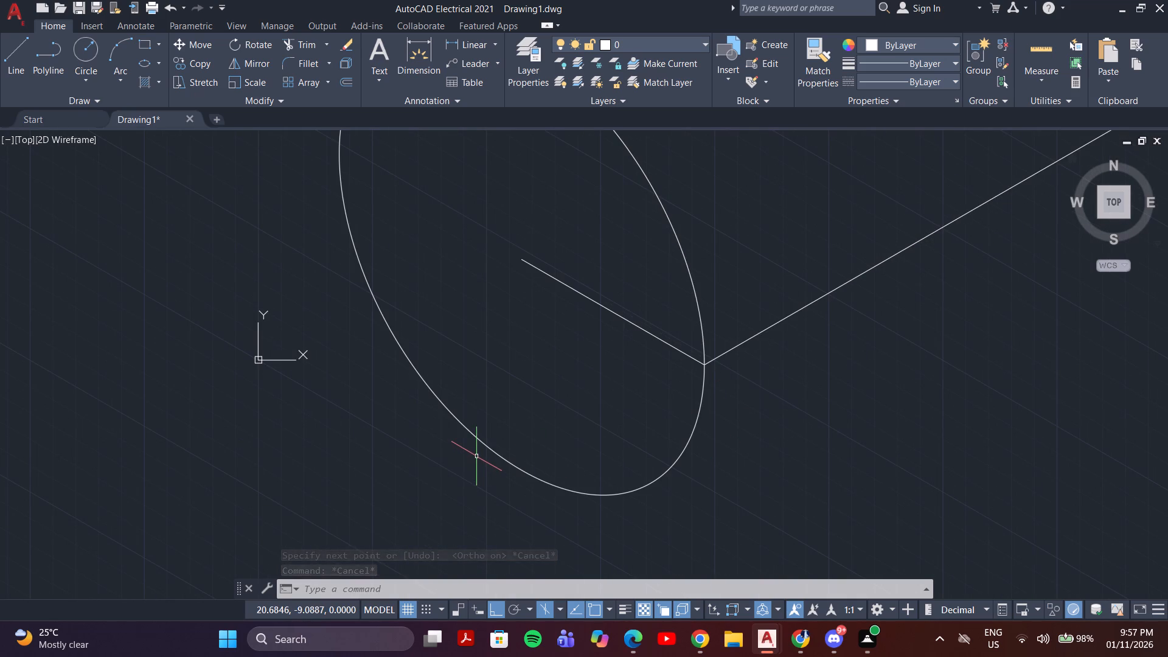
pyautogui.press('k')
pyautogui.press('BackSpace')
pyautogui.press('l')
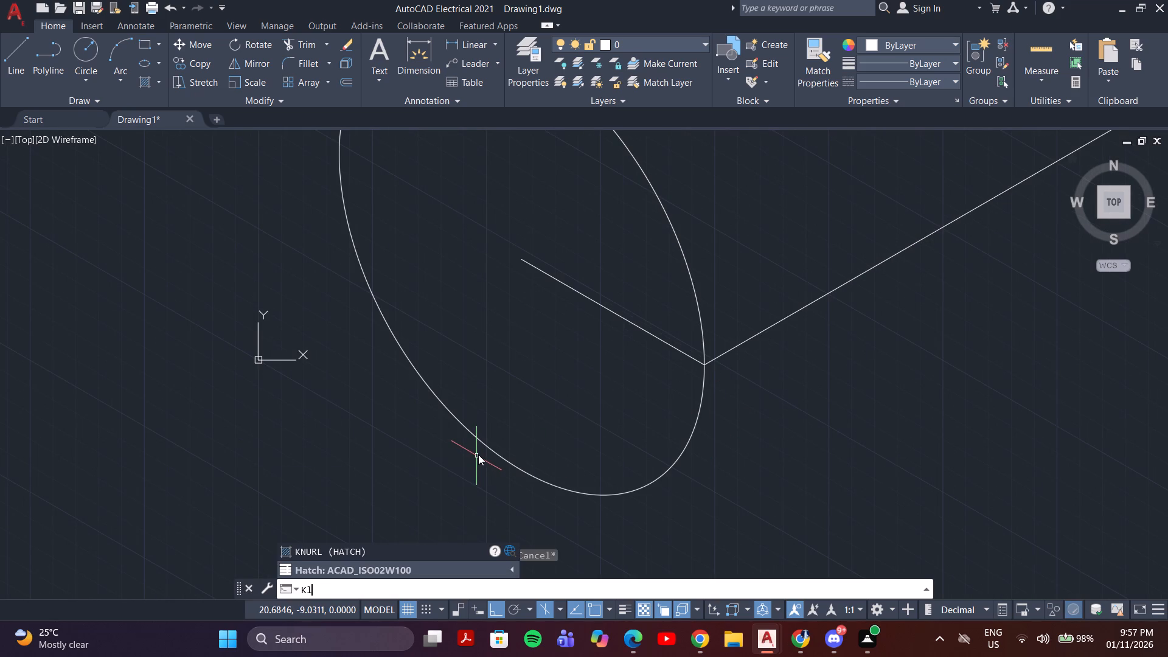
pyautogui.press('Return')
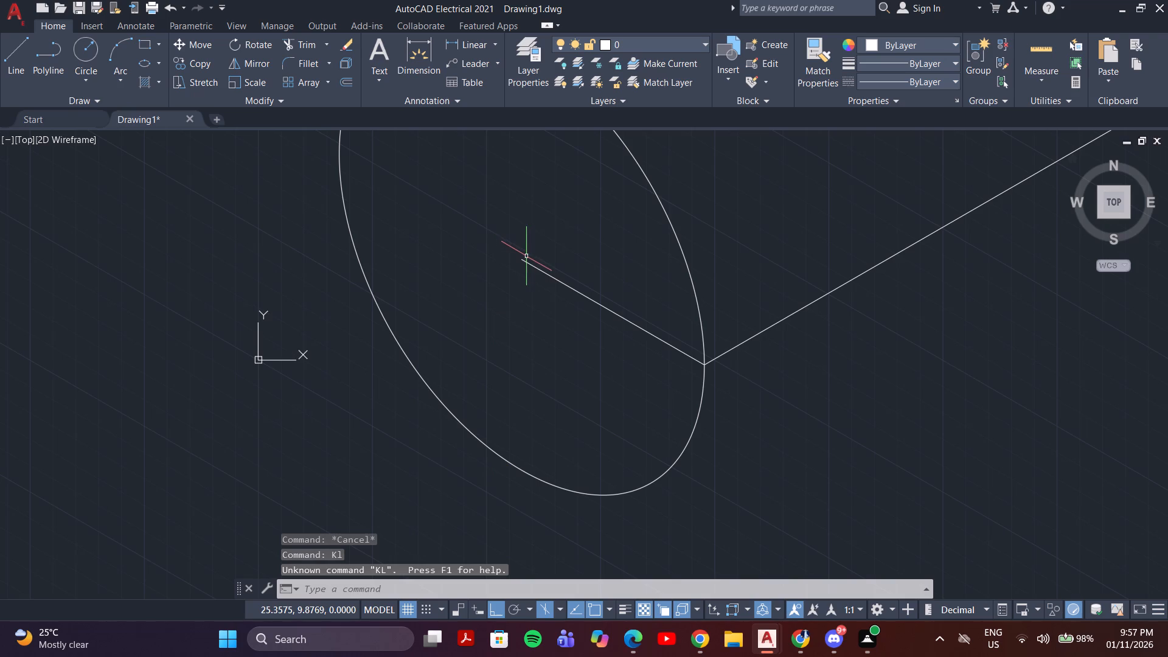
pyautogui.press('l')
pyautogui.press('Return')
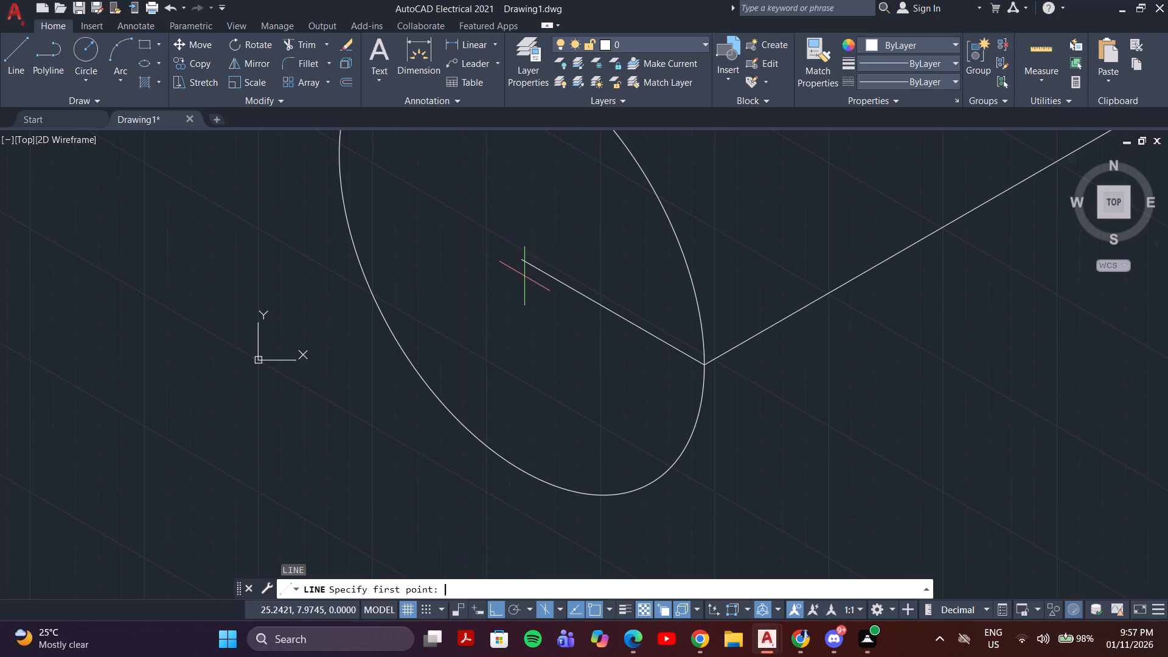
pyautogui.click(520, 260)
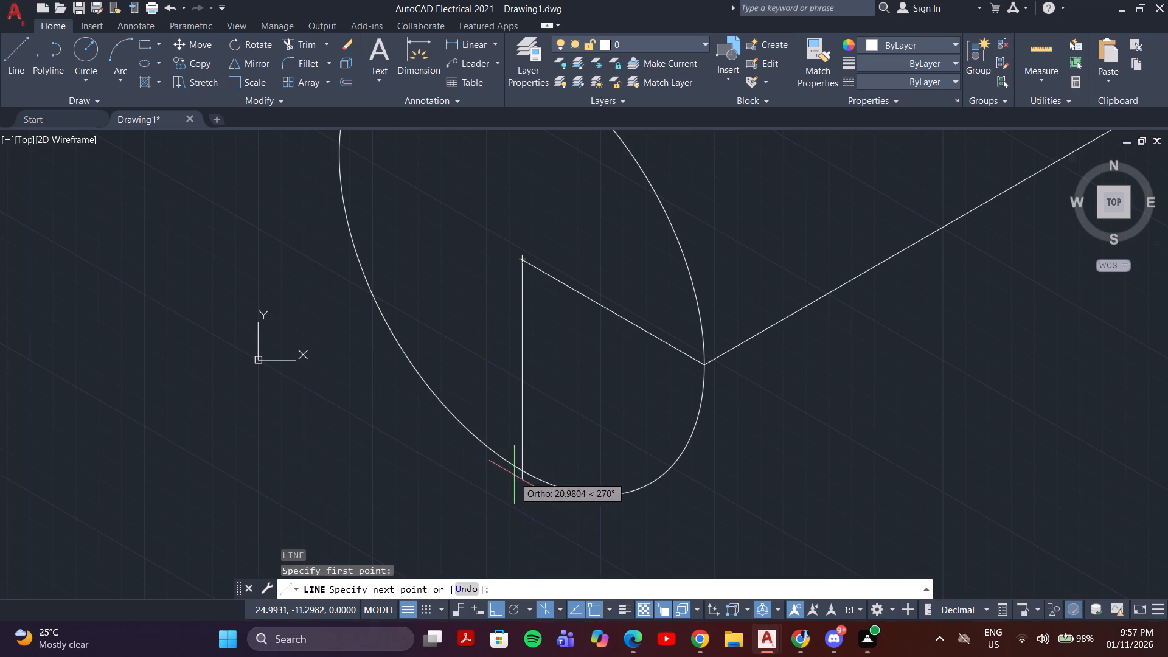
pyautogui.click(525, 512)
pyautogui.press('Escape')
# Trim the part of the vertical line that extends below the isocircle.
pyautogui.write('tr')
pyautogui.press('Return')
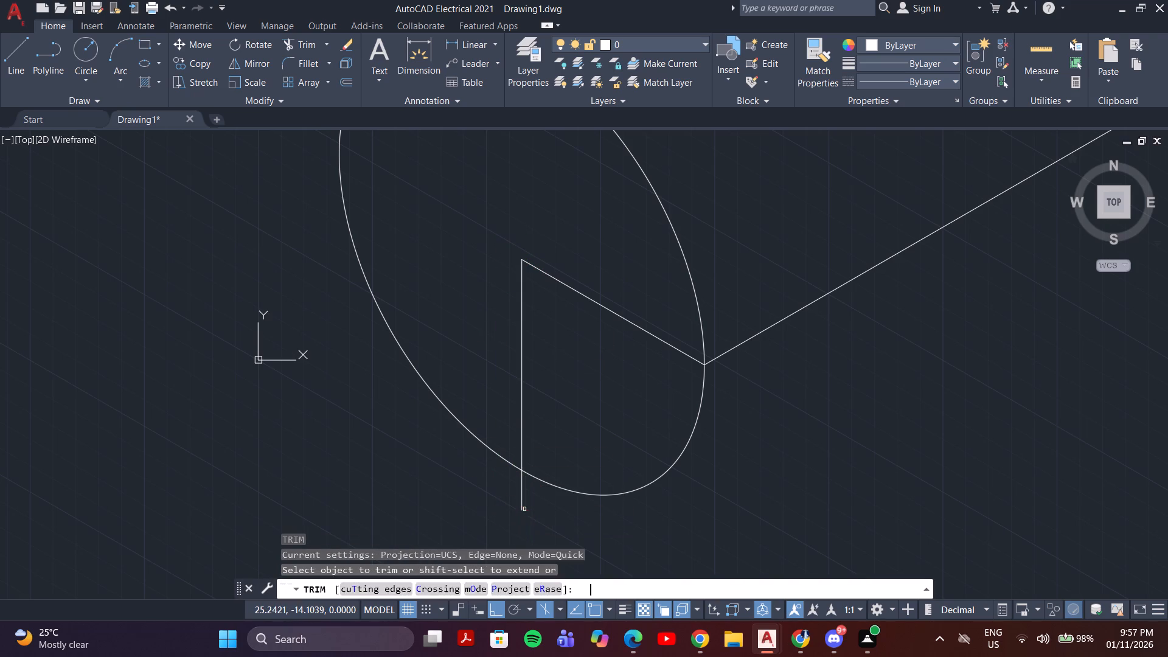
pyautogui.scroll(4, 524, 509)
pyautogui.moveTo(530, 404); pyautogui.dragTo(429, 399)
pyautogui.press('Escape')
pyautogui.scroll(-5, 436, 401)
pyautogui.press('Escape')
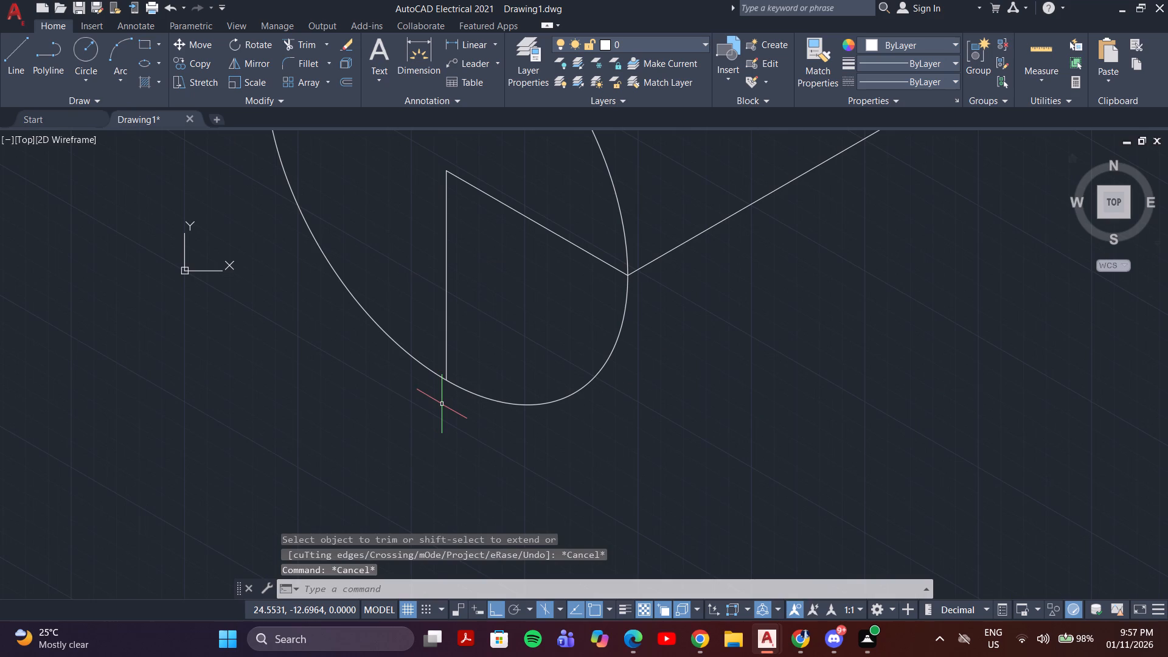
# From the vertical line's lower end on the isocircle, draw a 32-unit line upward, continuing at 150° past the isocircle's edge.
pyautogui.press('l')
pyautogui.press('Return')
pyautogui.click(445, 379)
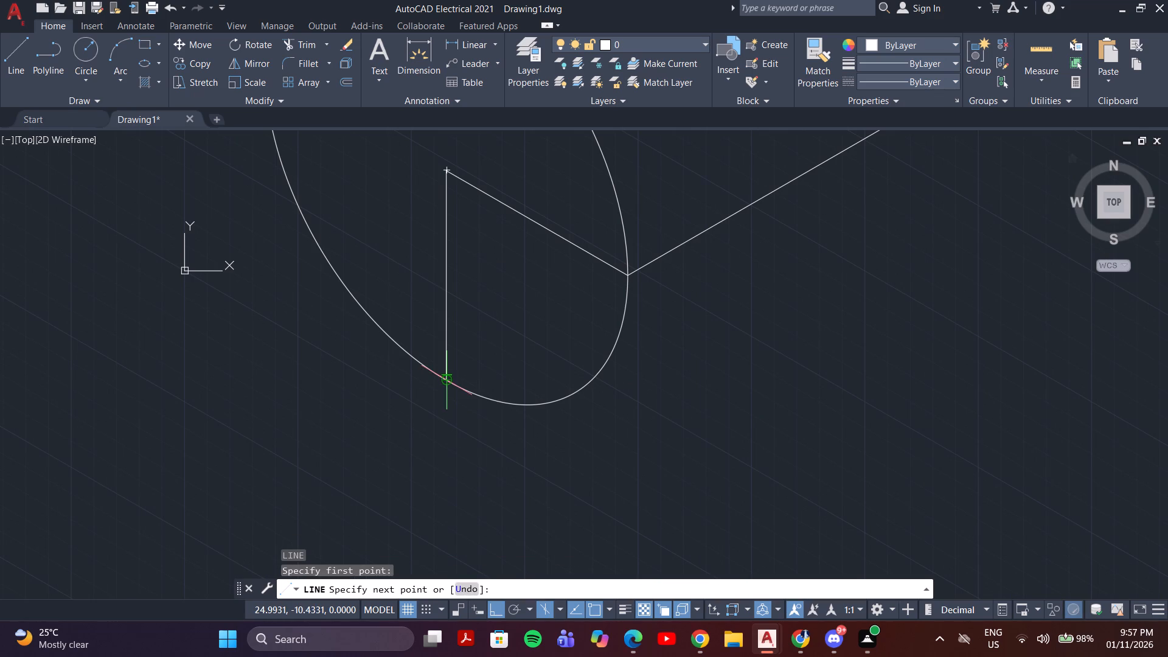
pyautogui.moveTo(429, 268); pyautogui.dragTo(385, 543, button='middle')
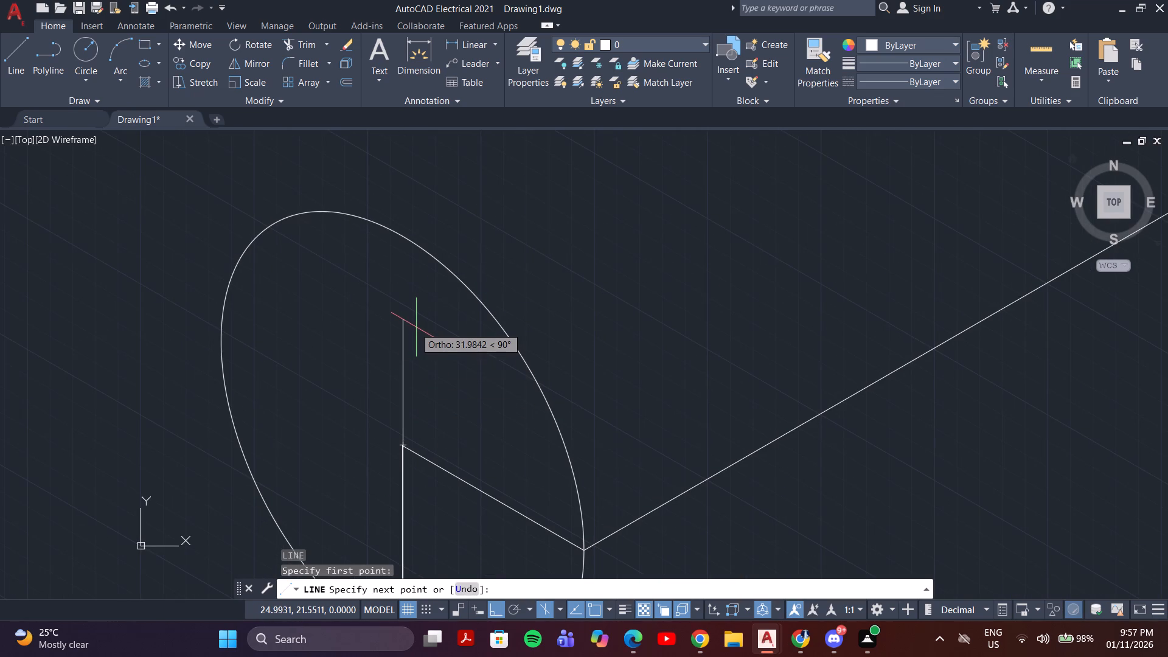
pyautogui.press('3')
pyautogui.press('2')
pyautogui.press('Return')
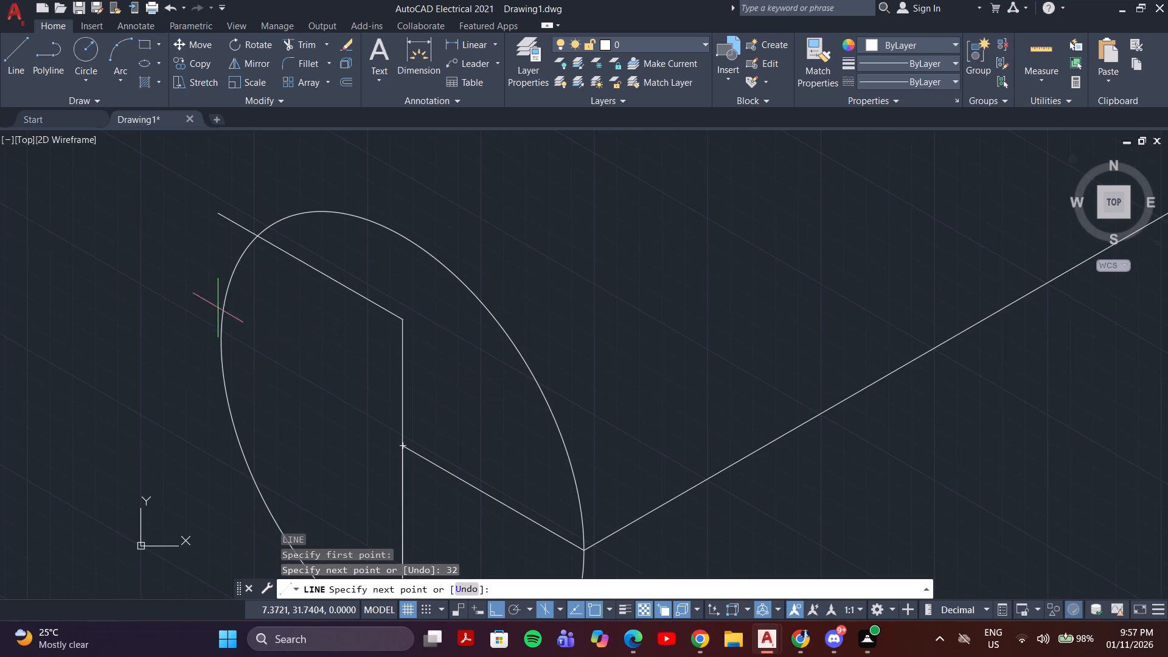
pyautogui.click(187, 217)
pyautogui.press('Escape')
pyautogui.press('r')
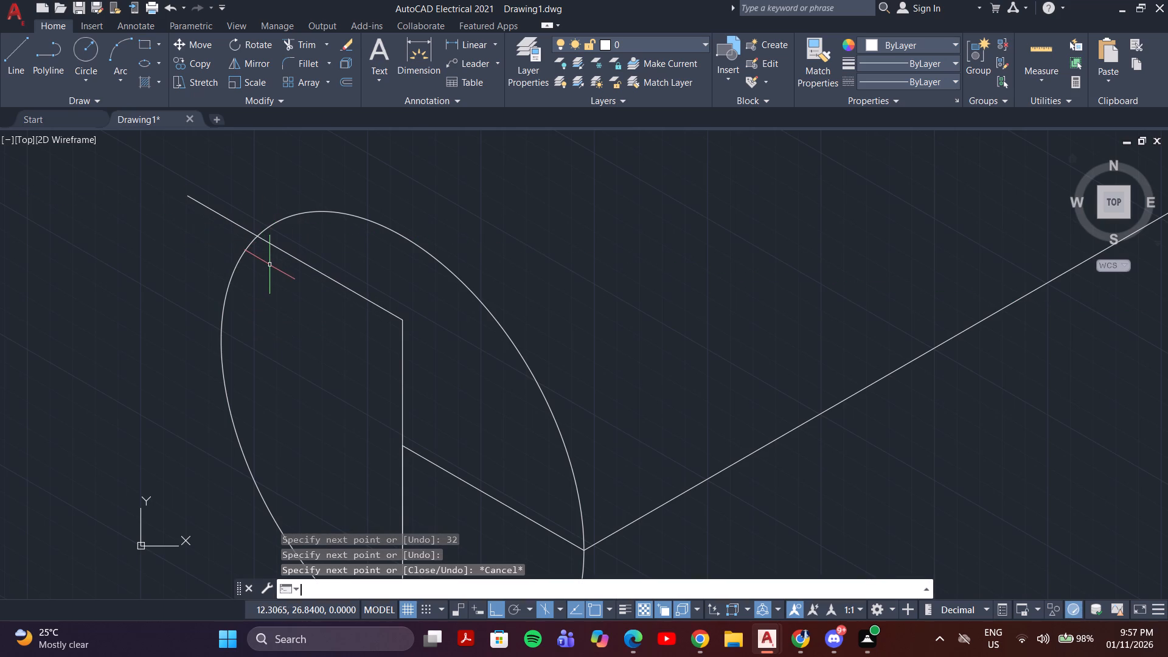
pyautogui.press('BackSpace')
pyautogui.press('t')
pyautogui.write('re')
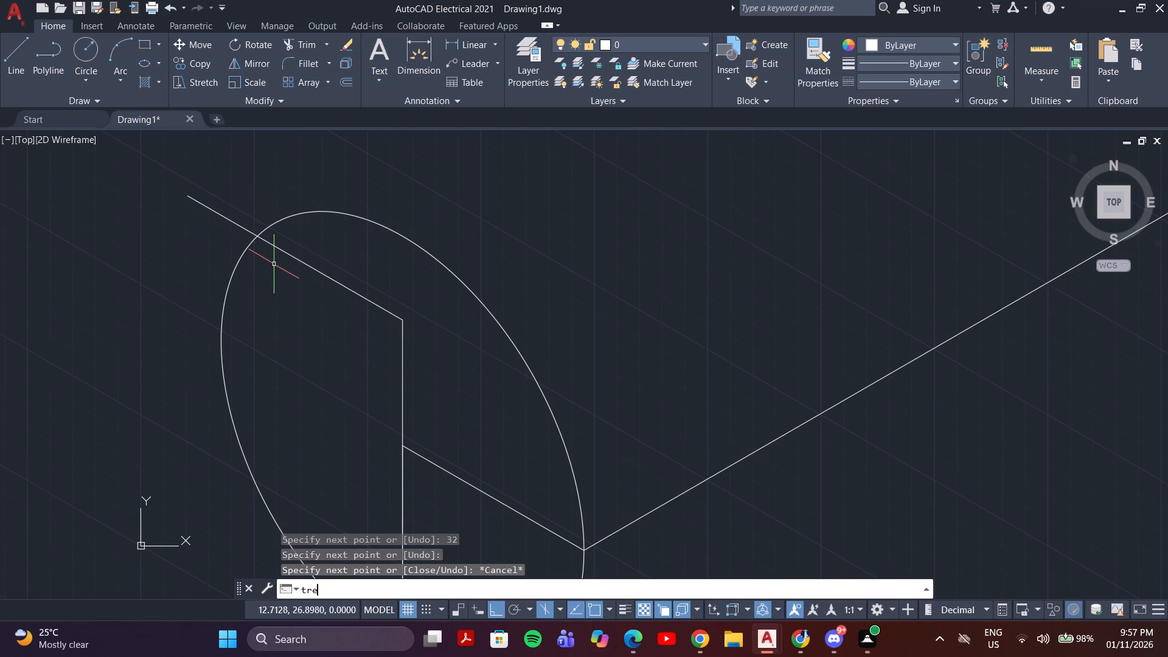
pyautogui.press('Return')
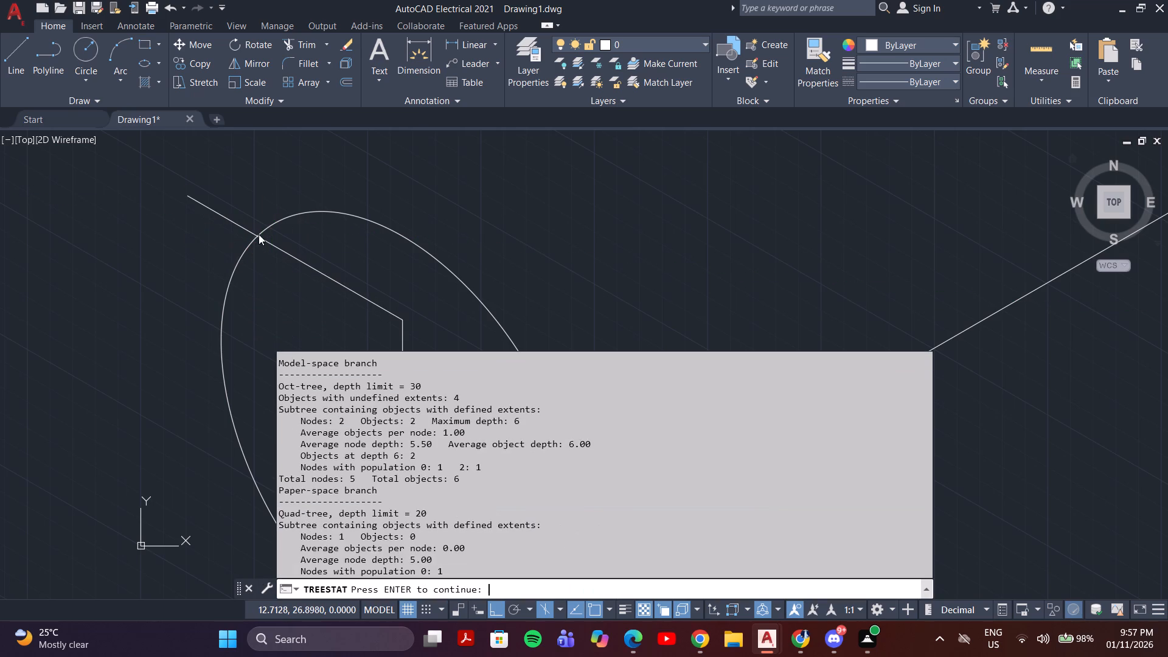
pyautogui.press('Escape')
# Trim the part of the 150° line that extends outside the isocircle.
pyautogui.write('tr')
pyautogui.press('Return')
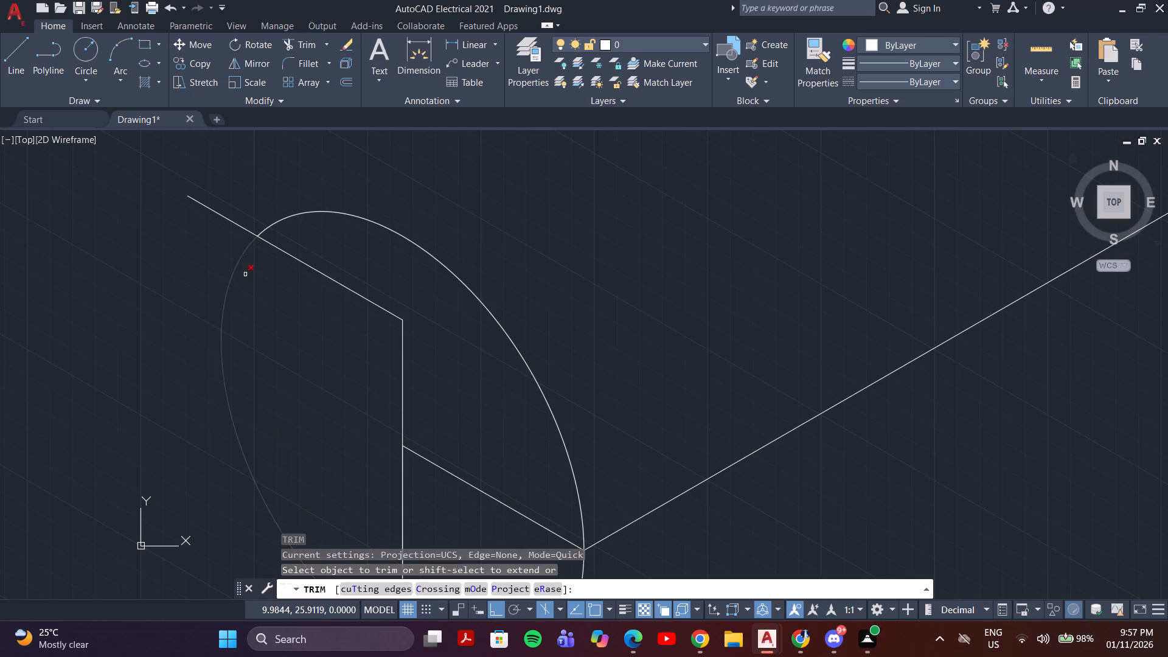
pyautogui.moveTo(228, 176); pyautogui.dragTo(170, 224)
pyautogui.press('Escape')
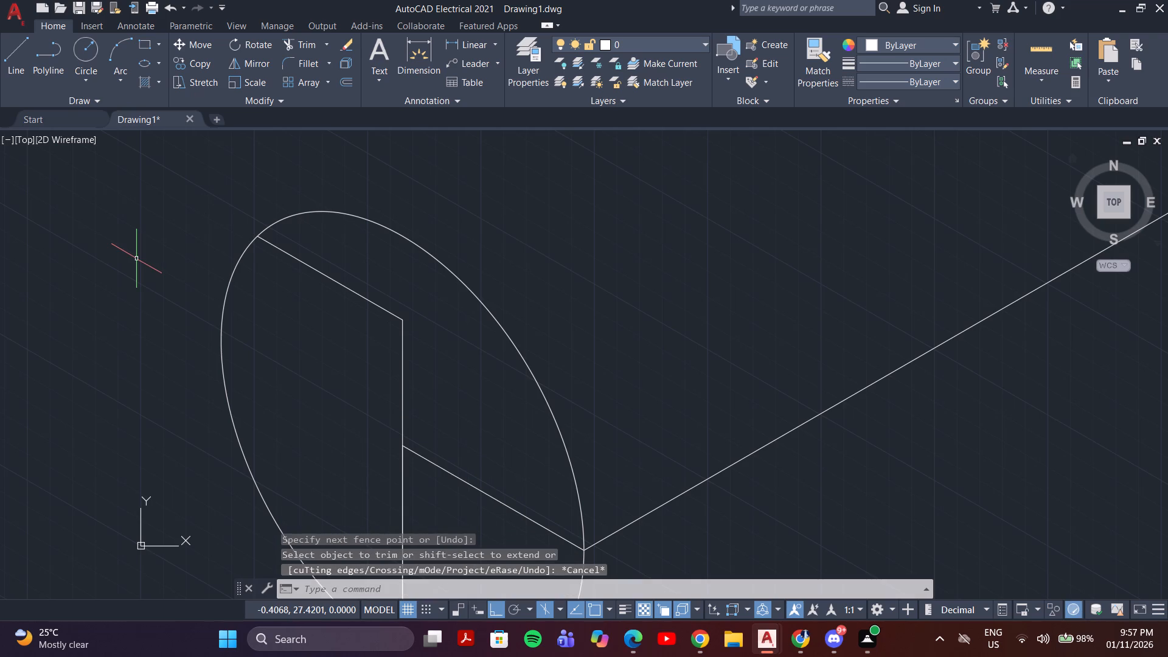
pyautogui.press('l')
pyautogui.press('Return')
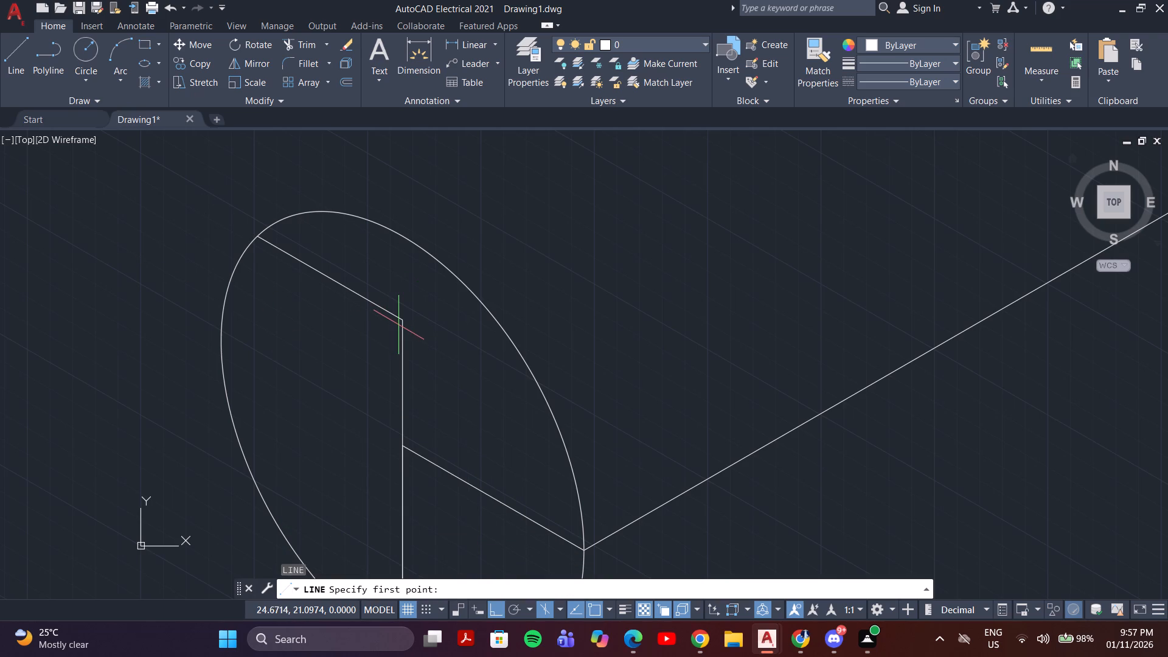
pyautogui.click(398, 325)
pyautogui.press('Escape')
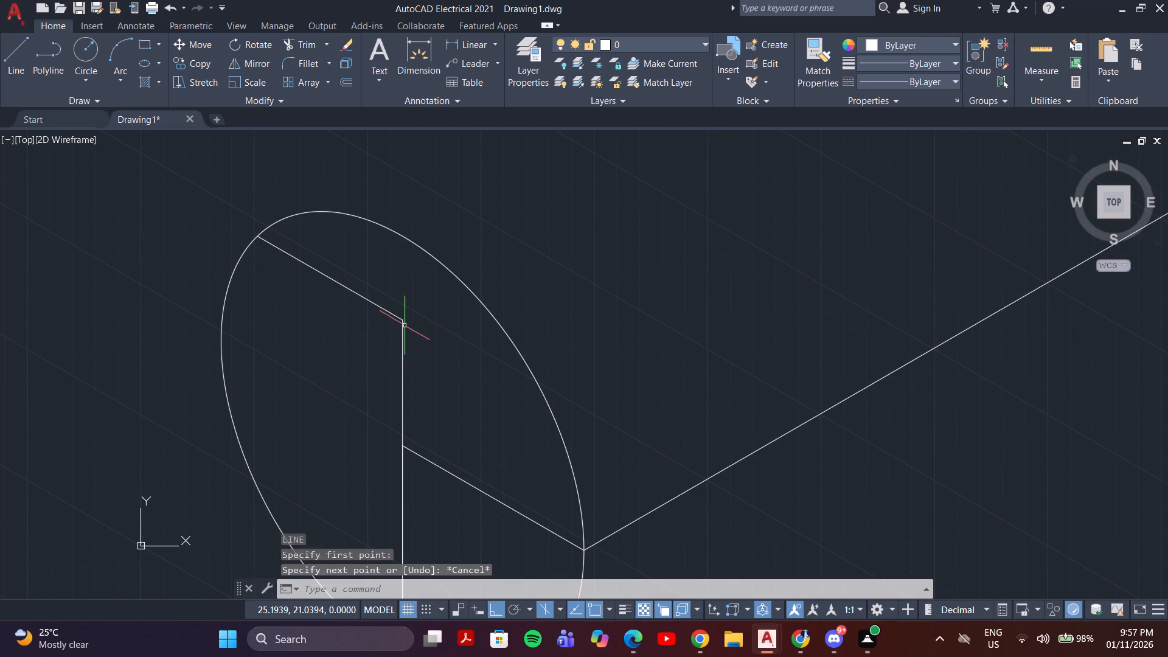
# With Ortho on, draw a line at 330° from the top of the 32-unit vertical line past the isocircle's edge.
pyautogui.press('space')
pyautogui.click(401, 321)
pyautogui.click(577, 370)
pyautogui.press('Escape')
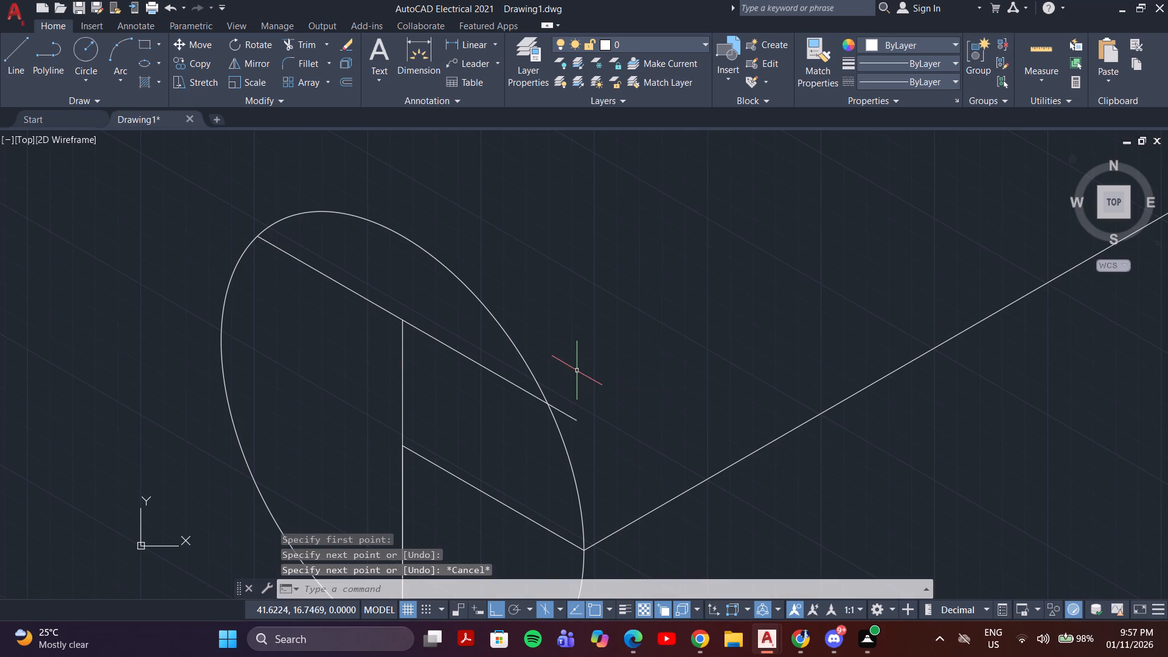
# Trim the part of the 330° line that extends outside the isocircle.
pyautogui.write('tr')
pyautogui.press('Return')
pyautogui.scroll(4, 563, 414)
pyautogui.moveTo(580, 490); pyautogui.dragTo(599, 332)
pyautogui.press('Escape')
pyautogui.scroll(-7, 598, 335)
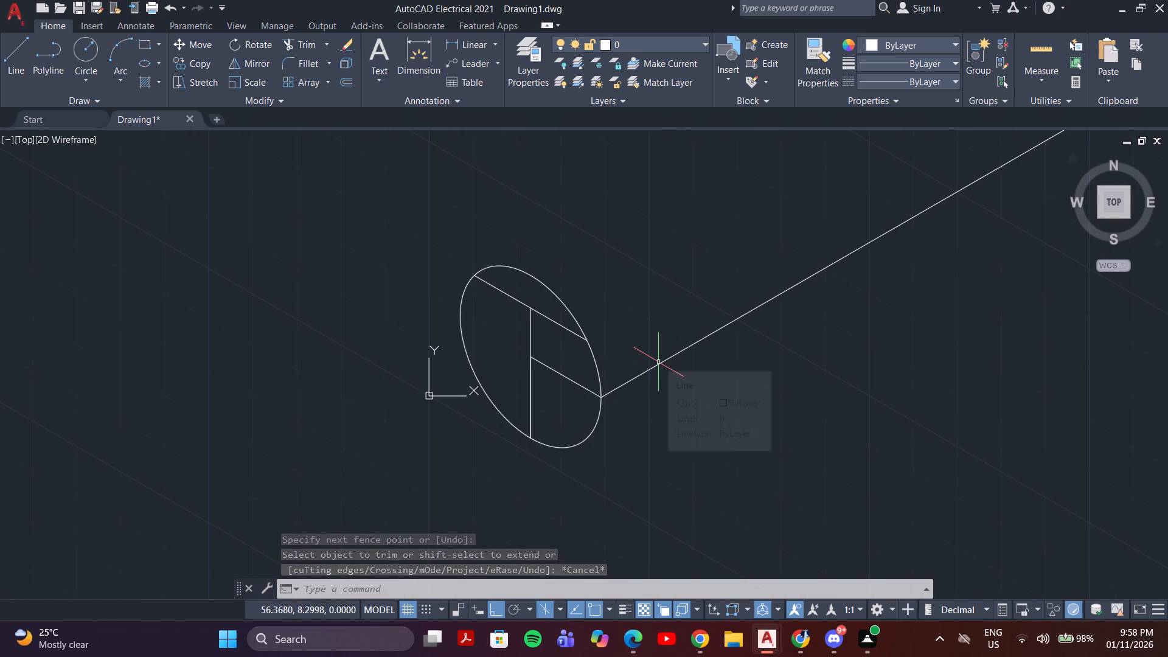
pyautogui.press('Escape')
# Trim away the isocircle's upper arc above the slanted chord to leave a flat top edge.
pyautogui.scroll(2, 571, 327)
pyautogui.scroll(-2, 571, 327)
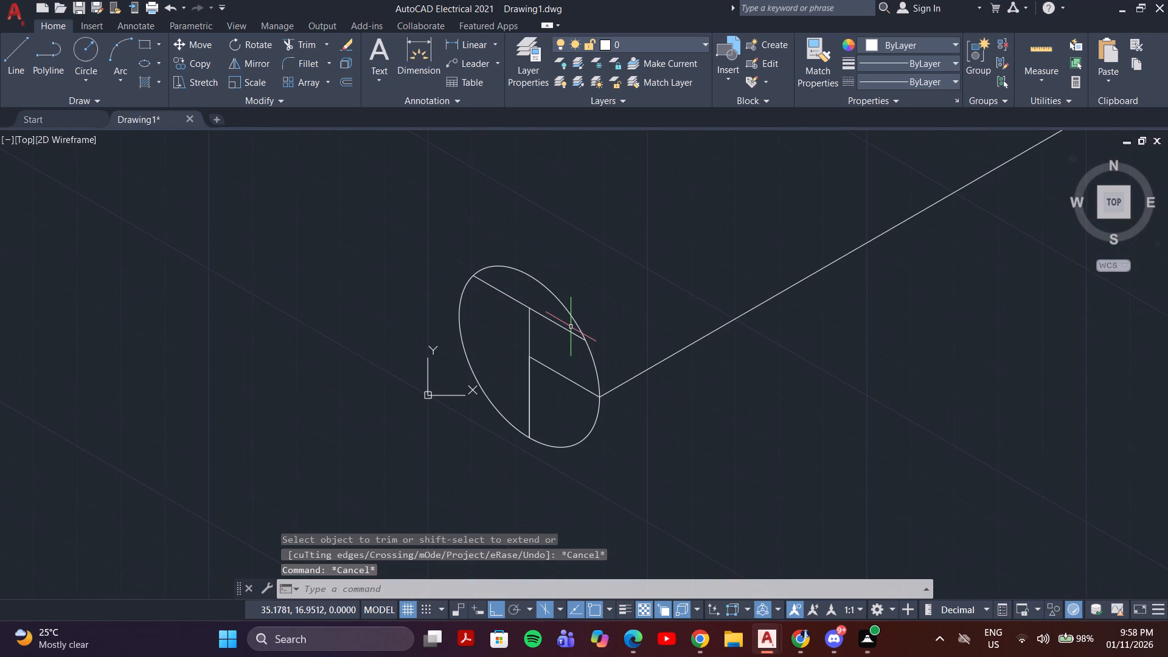
pyautogui.write('tr')
pyautogui.press('Return')
pyautogui.scroll(3, 525, 288)
pyautogui.moveTo(525, 288); pyautogui.dragTo(529, 282)
pyautogui.click(653, 198)
pyautogui.scroll(-3, 638, 215)
pyautogui.press('Escape')
# On the top isoplane, draw a 20-unit line at 30° from where the vertical line meets the flat top edge.
pyautogui.moveTo(912, 300); pyautogui.dragTo(625, 461, button='middle')
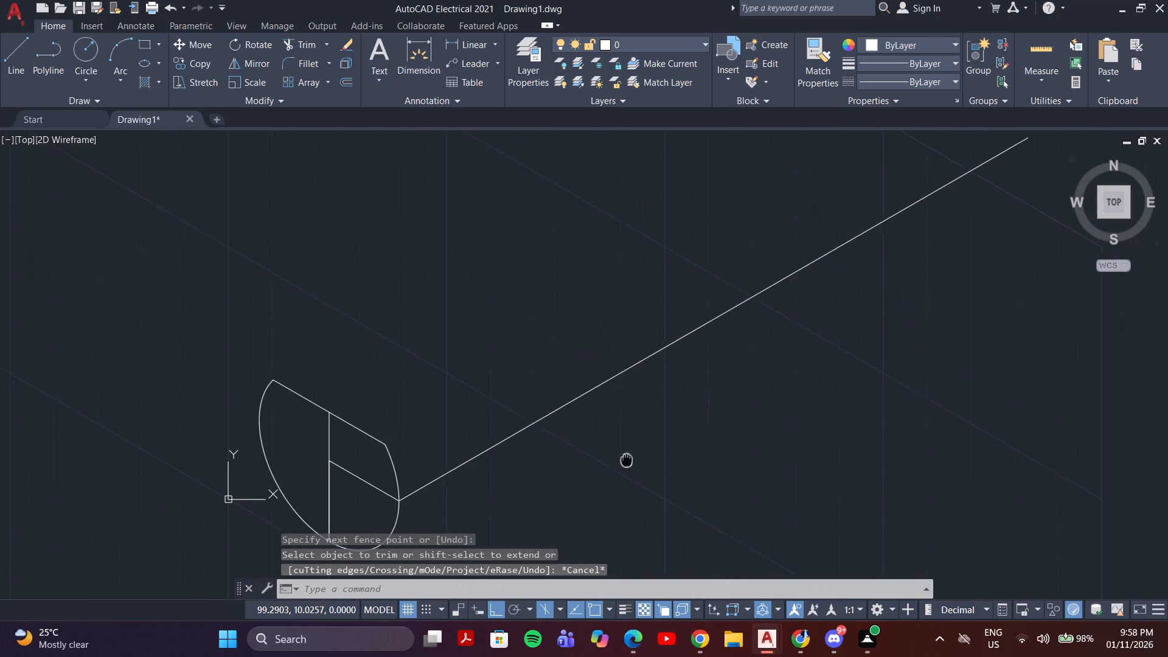
pyautogui.moveTo(625, 461); pyautogui.dragTo(625, 461, button='middle')
pyautogui.scroll(-1, 604, 439)
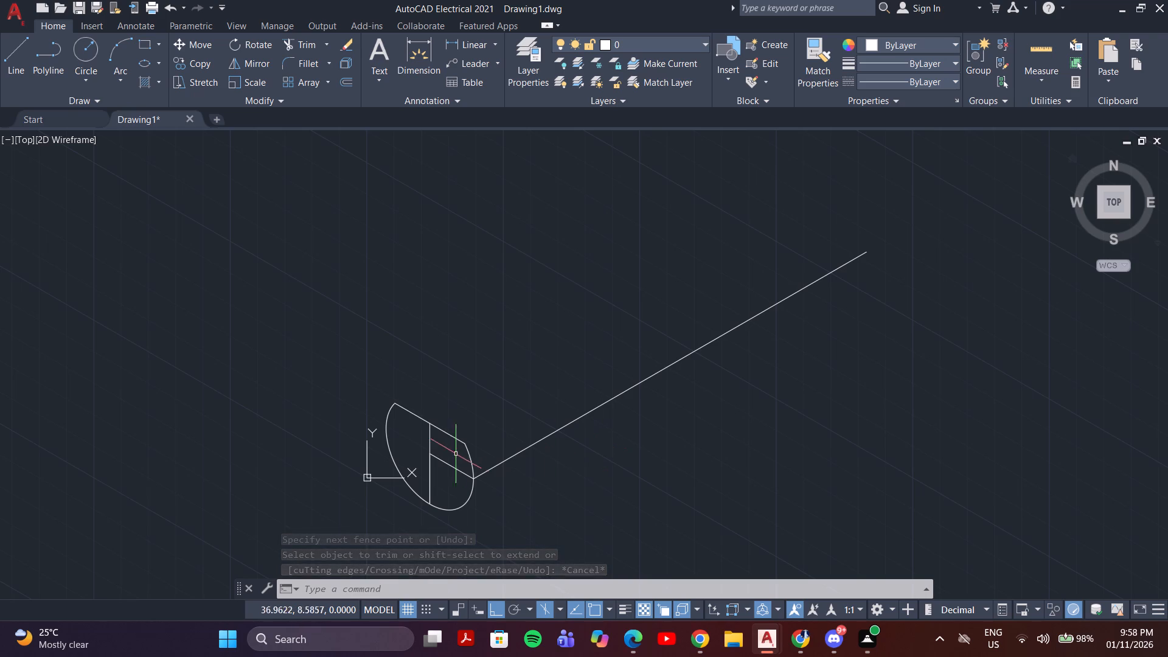
pyautogui.scroll(1, 430, 434)
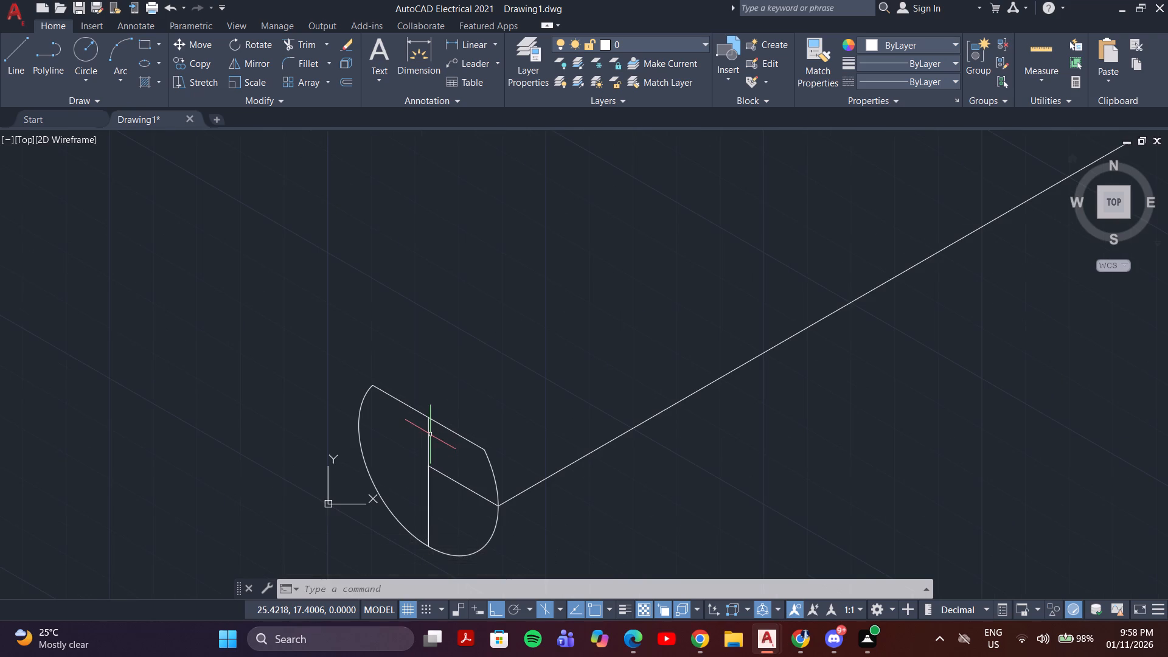
pyautogui.press('F5')
pyautogui.press('l')
pyautogui.press('Return')
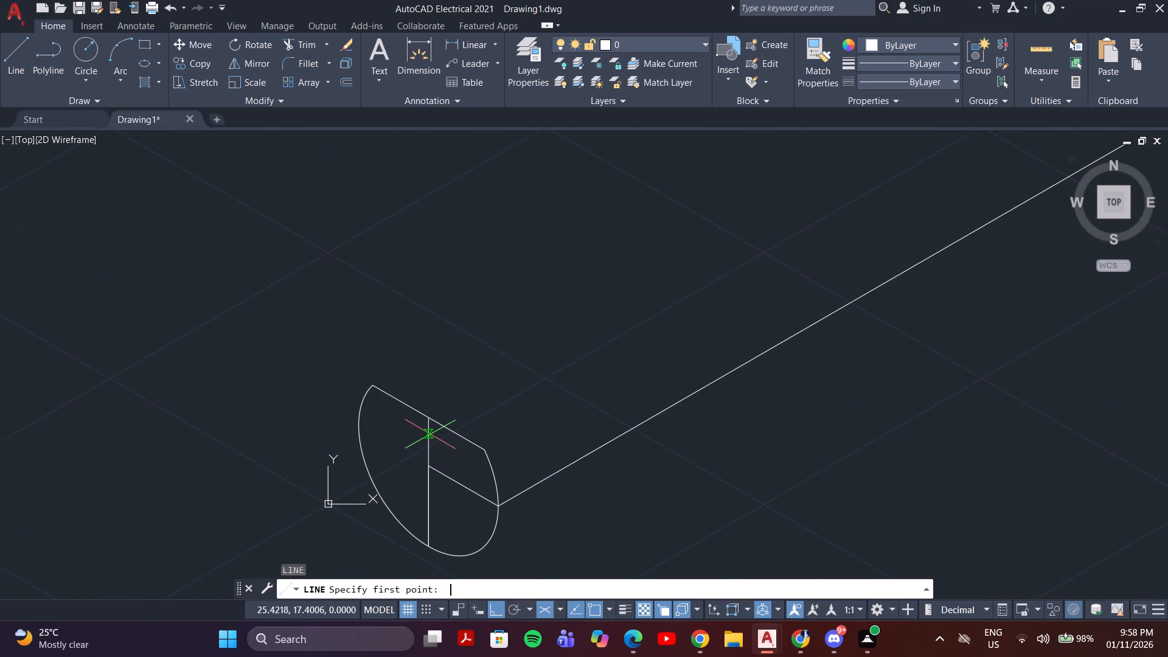
pyautogui.click(429, 417)
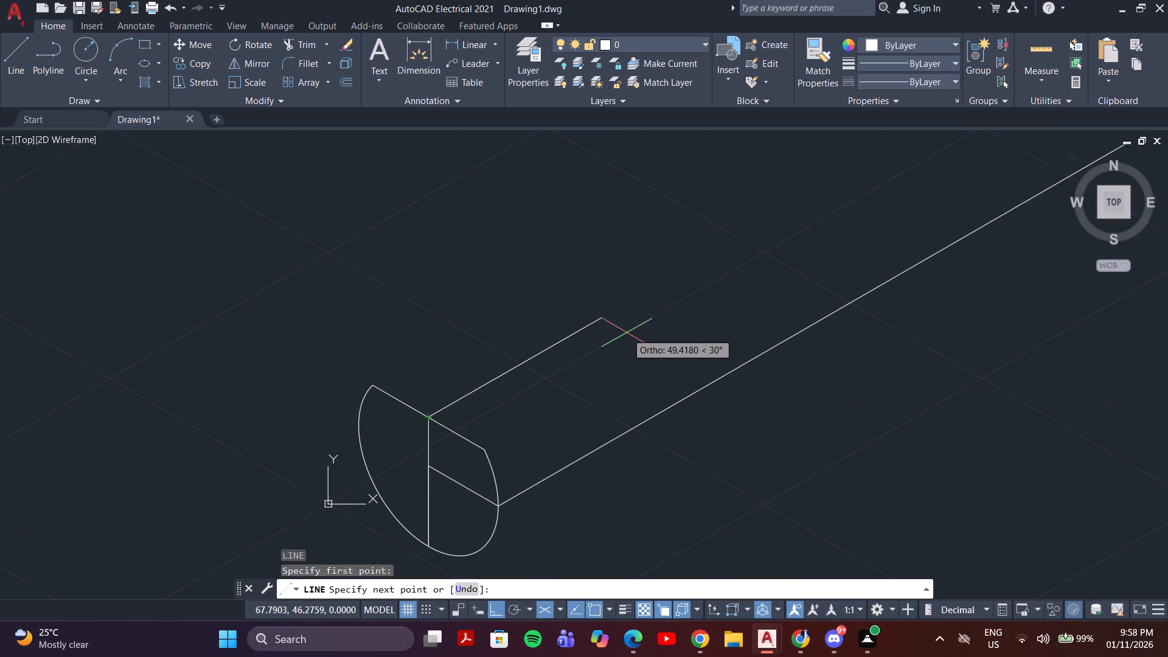
pyautogui.write('20')
pyautogui.press('Return')
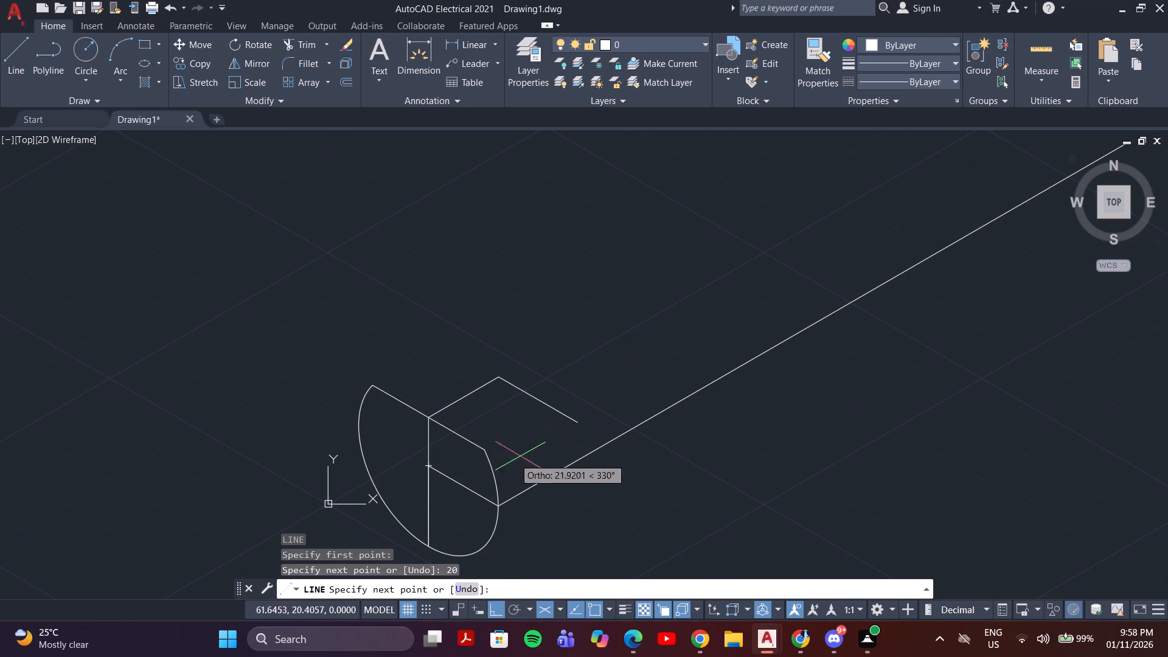
pyautogui.press('Escape')
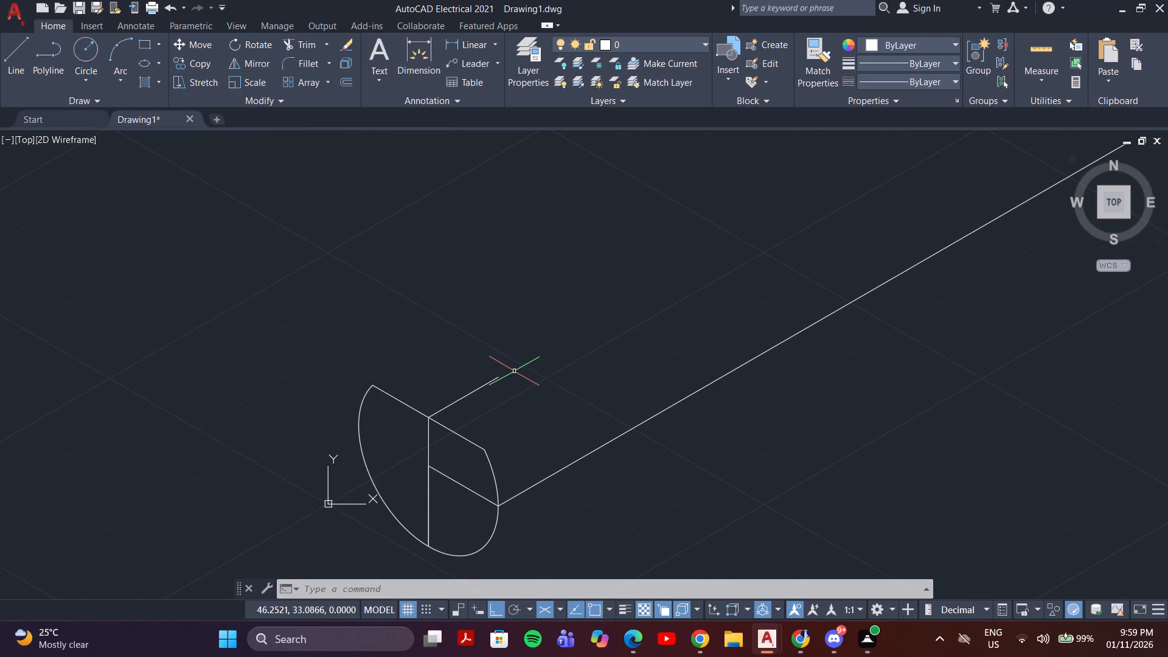
pyautogui.press('Escape')
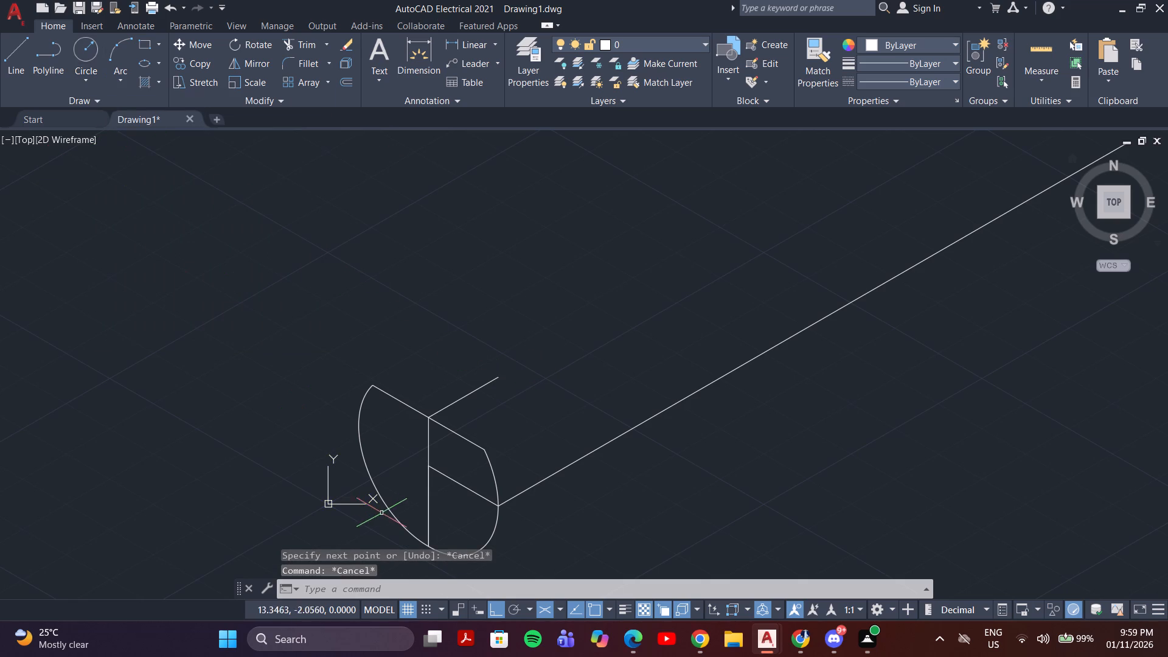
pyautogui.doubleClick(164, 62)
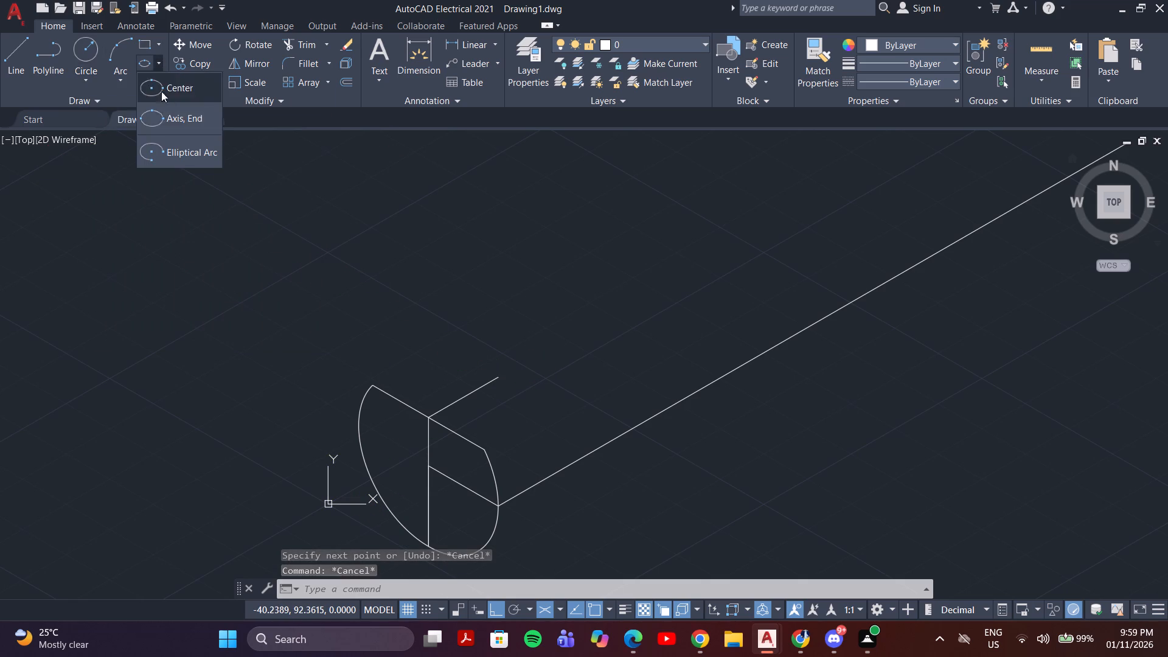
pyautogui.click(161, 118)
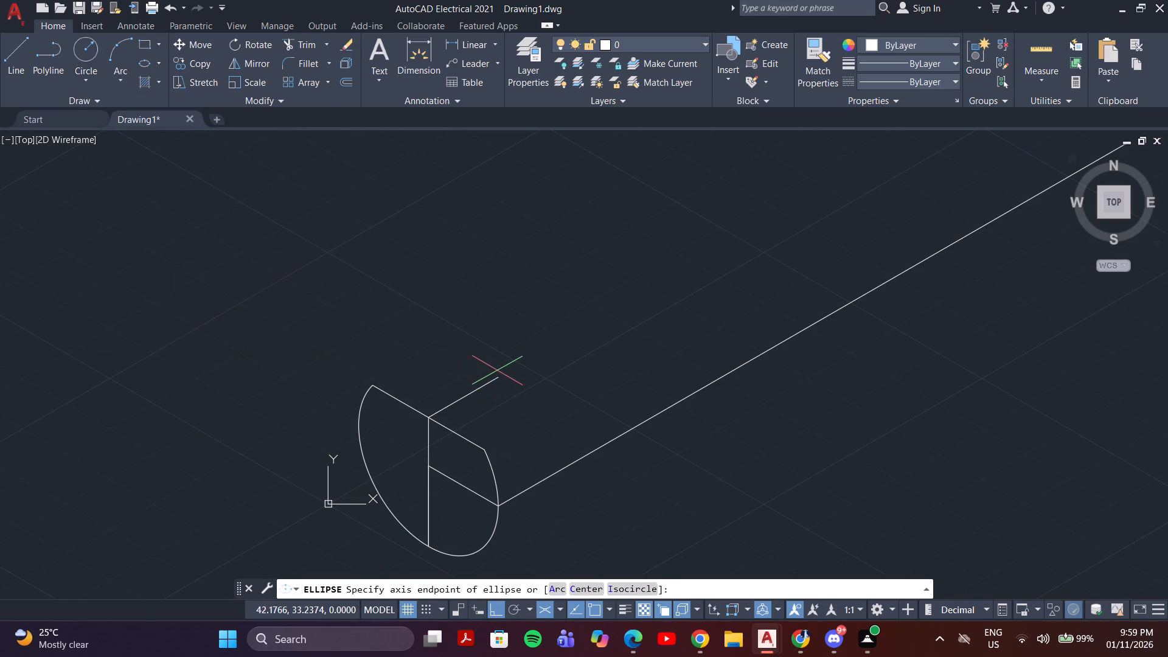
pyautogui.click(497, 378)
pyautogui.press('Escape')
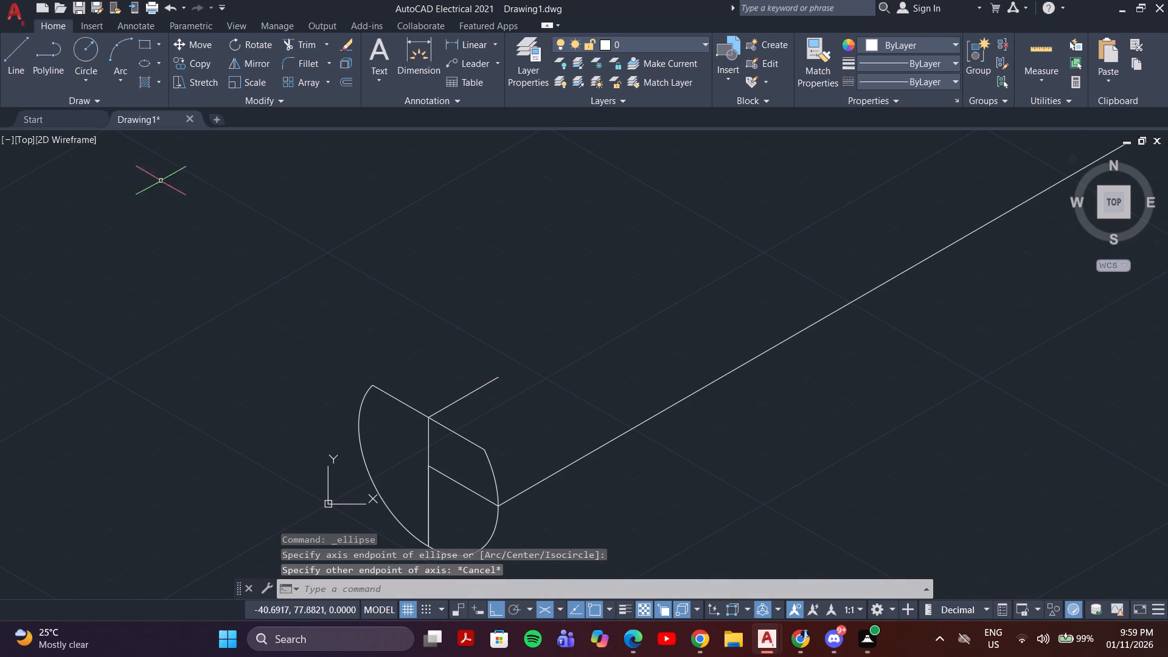
# Draw a 14-diameter isocircle on the top isoplane, centred on the far end of the 20-unit line.
pyautogui.click(156, 63)
pyautogui.click(169, 125)
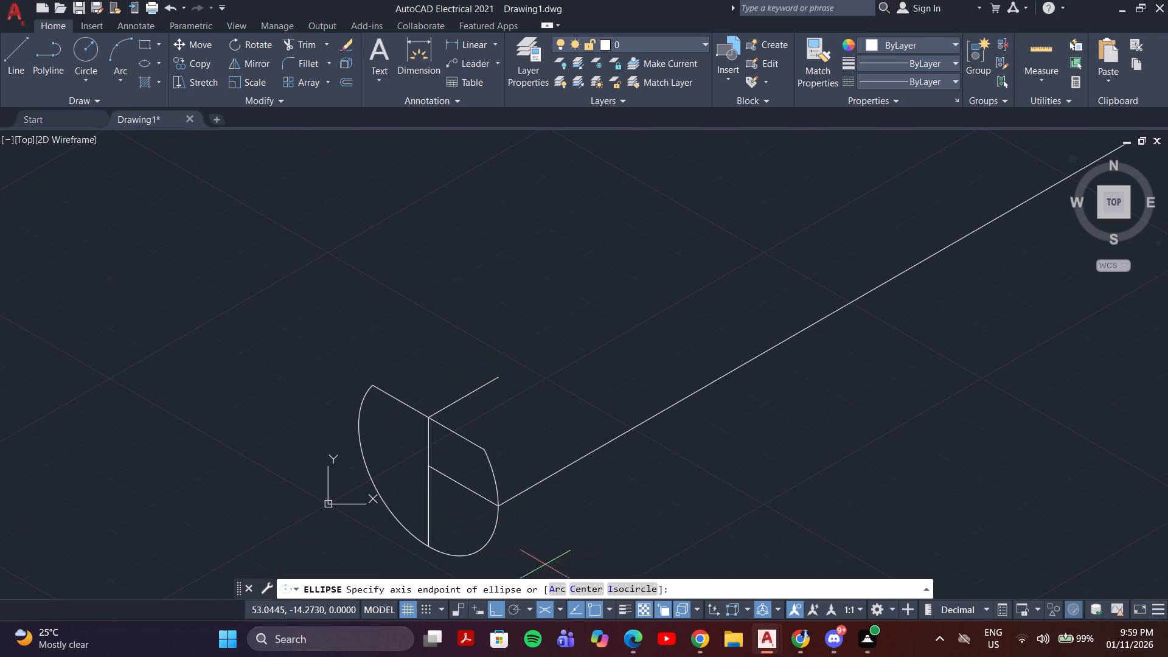
pyautogui.click(634, 587)
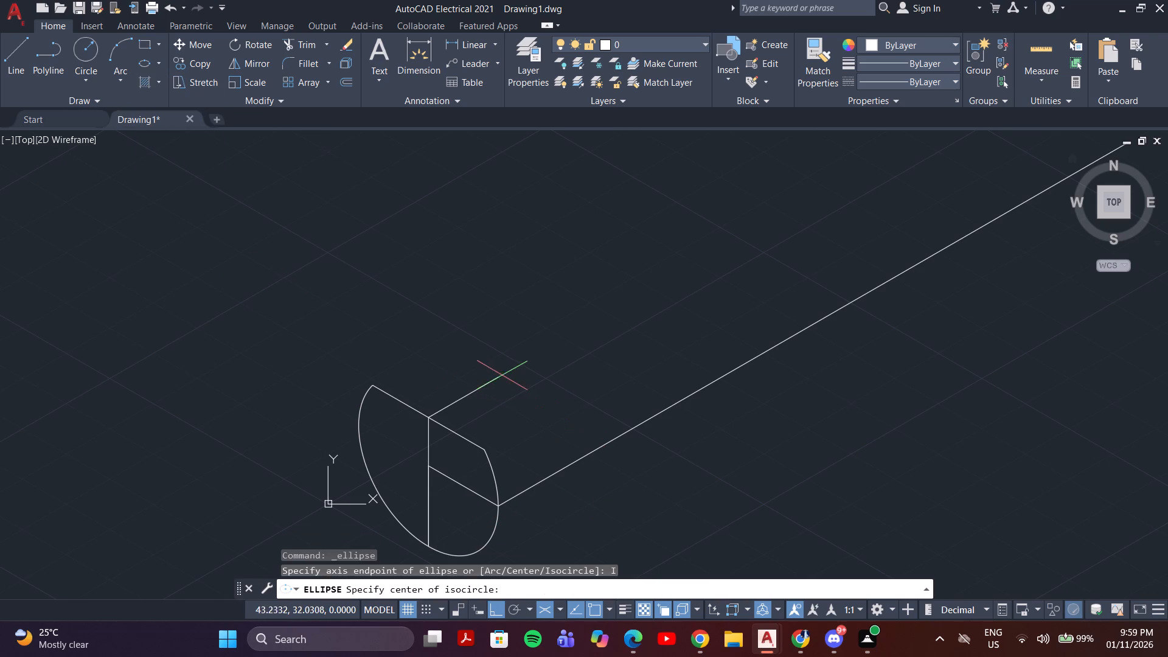
pyautogui.click(496, 378)
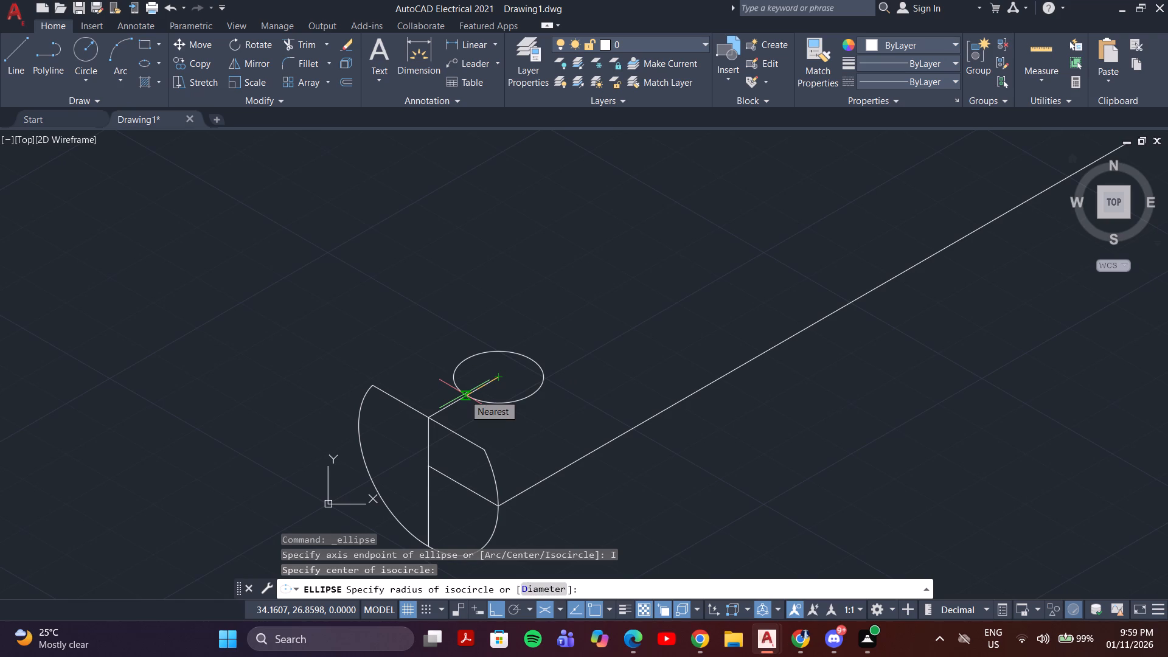
pyautogui.press('d')
pyautogui.press('Return')
pyautogui.press('1')
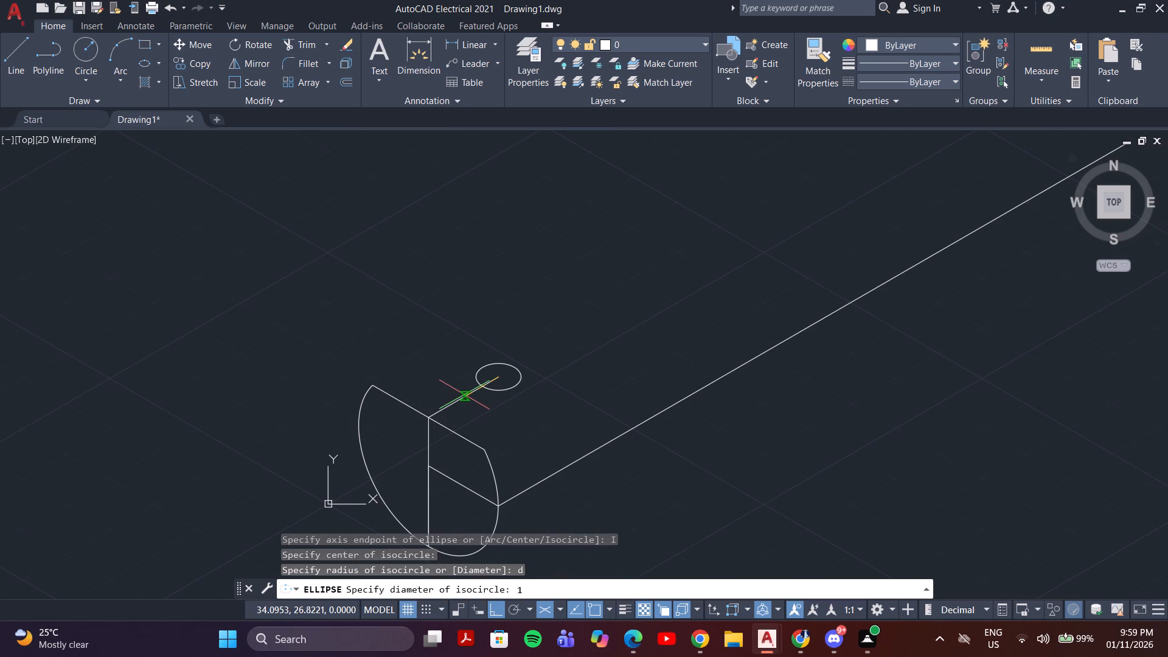
pyautogui.press('4')
pyautogui.press('Return')
pyautogui.press('Escape')
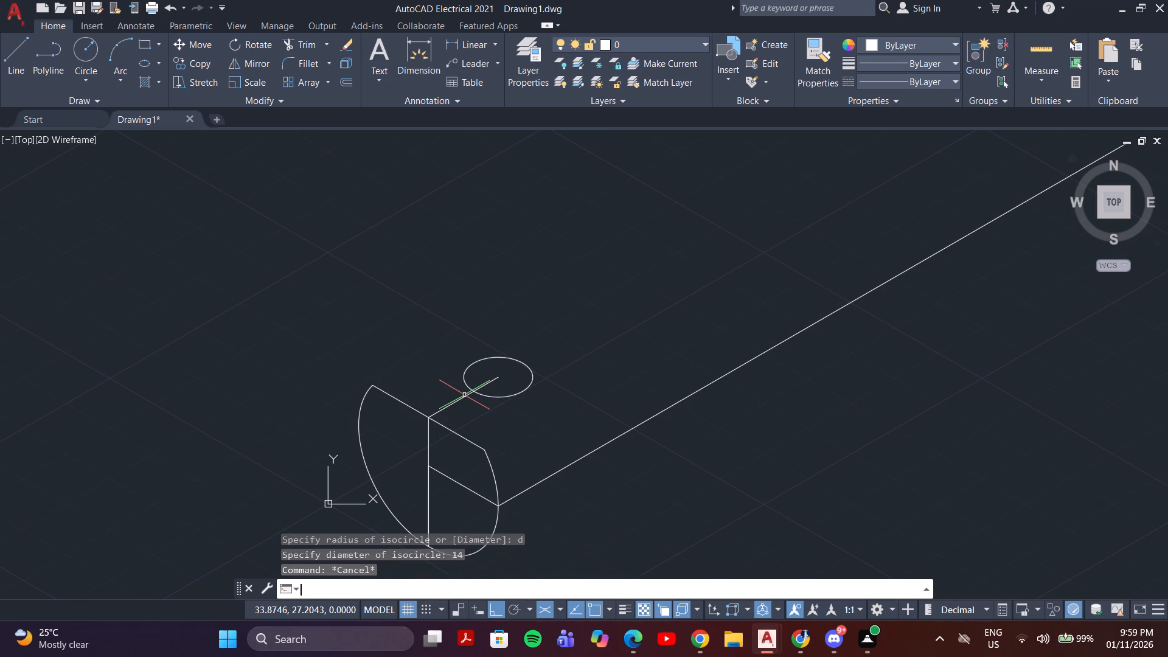
# Delete the 20-unit construction line between the flat top edge and the small isocircle's centre.
pyautogui.scroll(3, 366, 429)
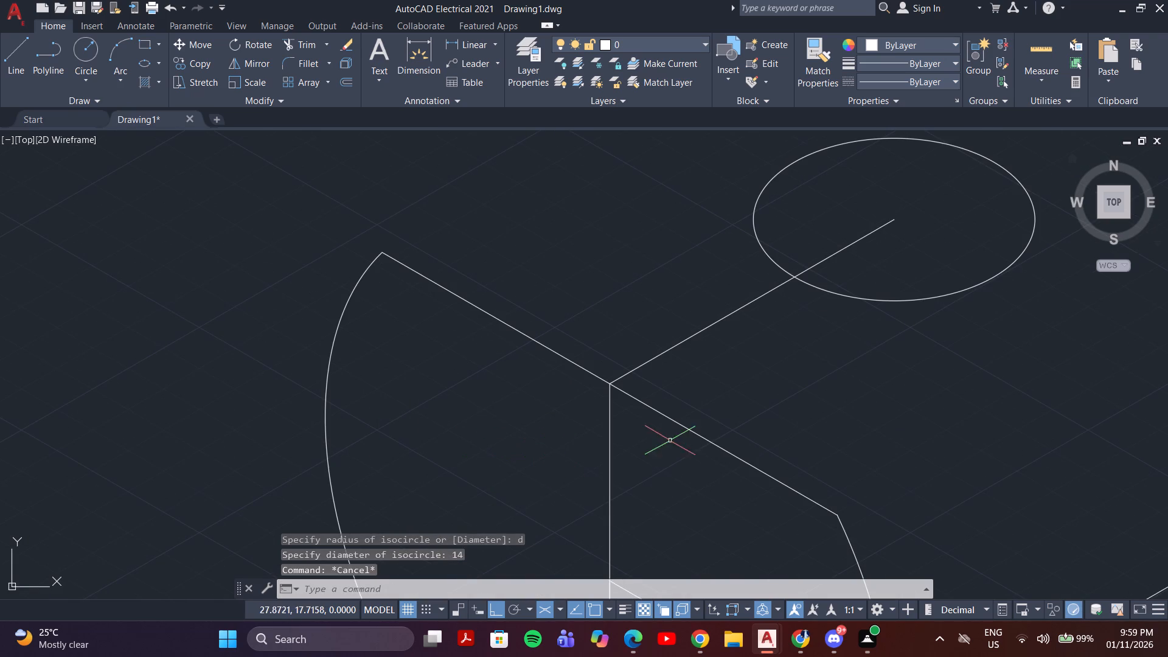
pyautogui.moveTo(779, 358); pyautogui.dragTo(771, 353)
pyautogui.click(692, 282)
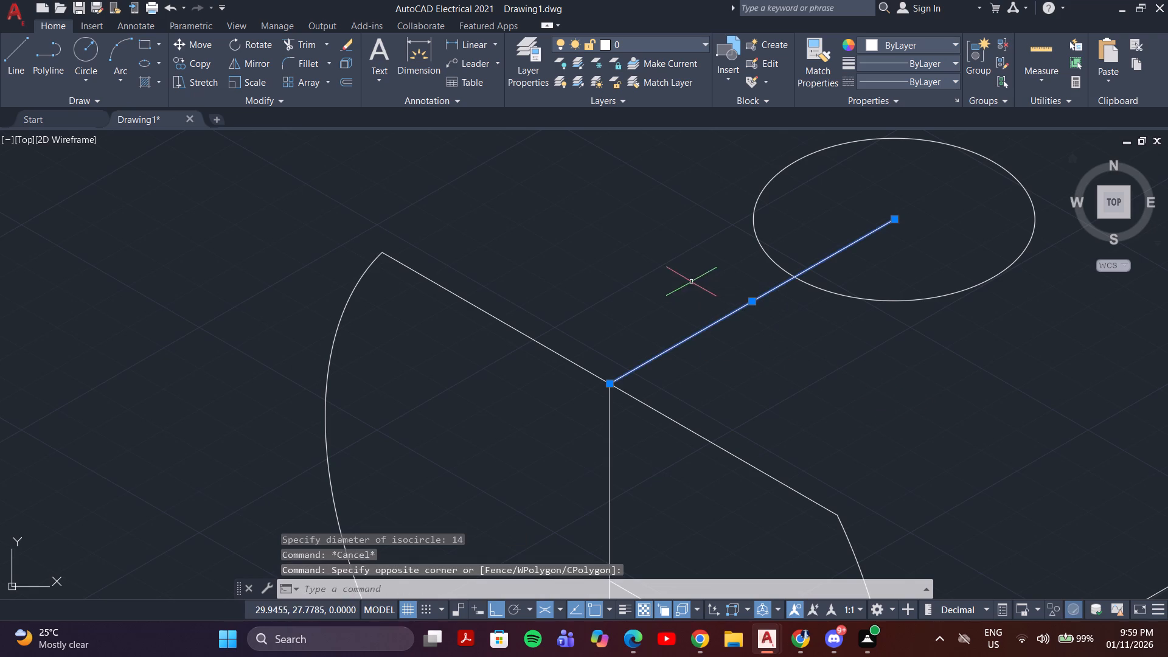
pyautogui.press('Delete')
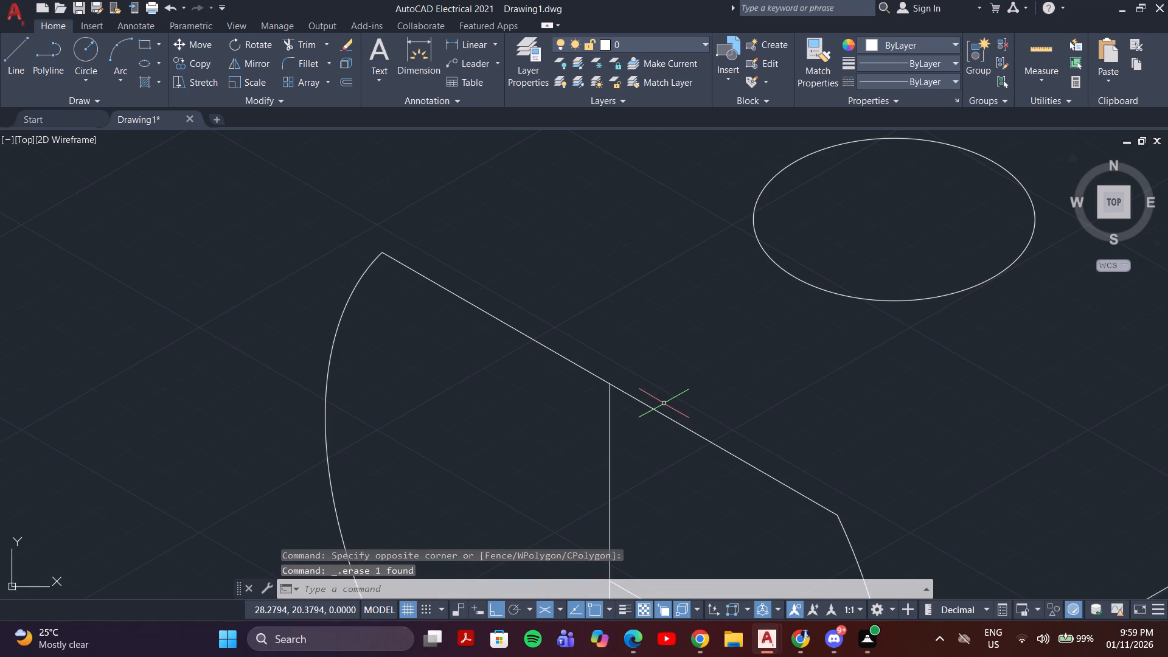
pyautogui.press('Escape')
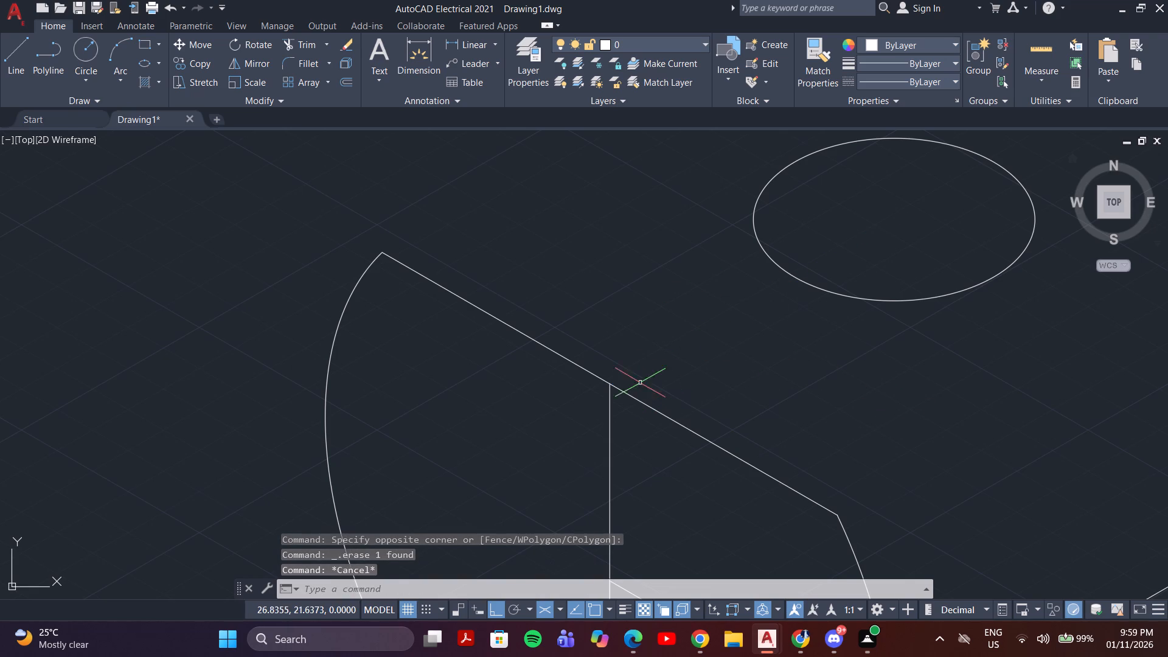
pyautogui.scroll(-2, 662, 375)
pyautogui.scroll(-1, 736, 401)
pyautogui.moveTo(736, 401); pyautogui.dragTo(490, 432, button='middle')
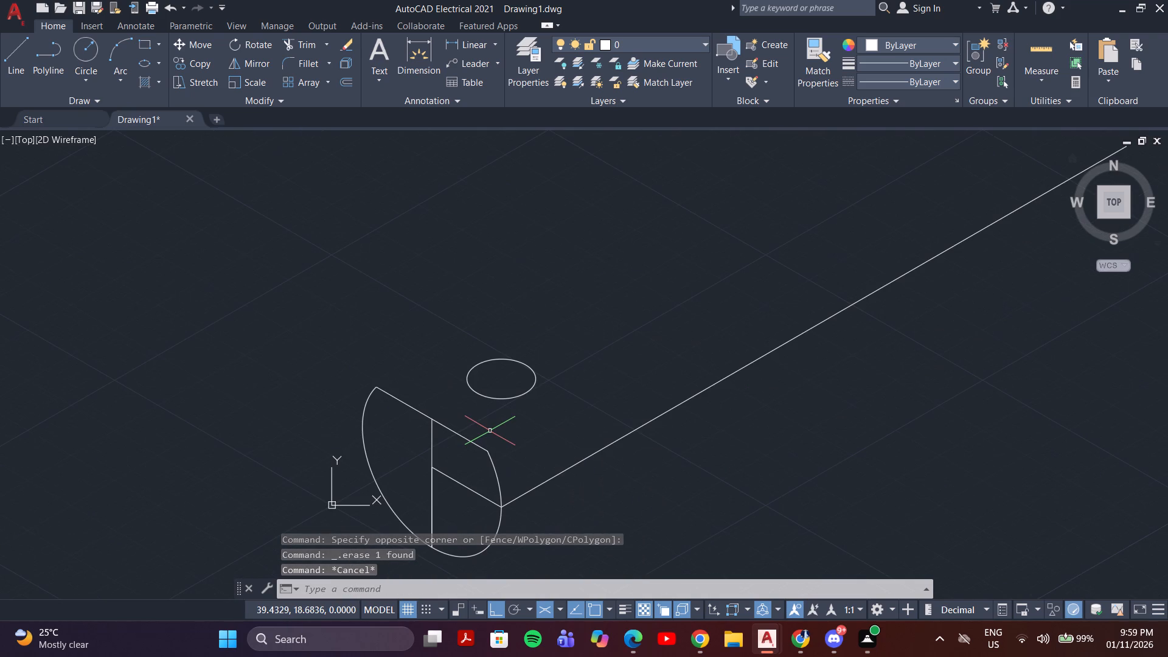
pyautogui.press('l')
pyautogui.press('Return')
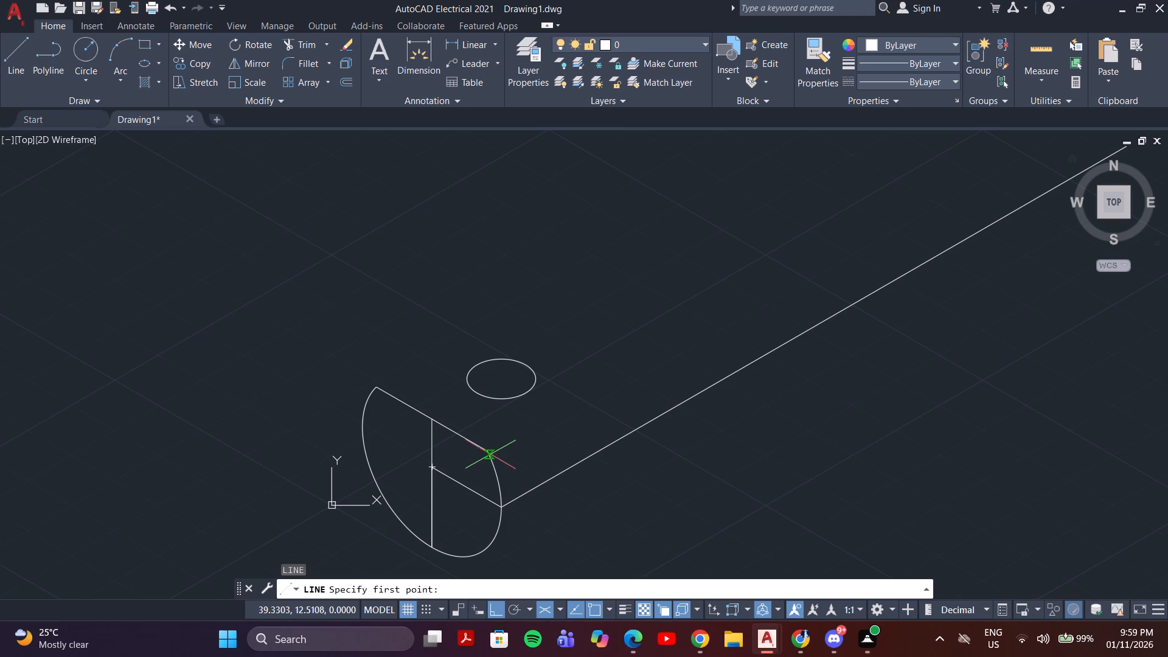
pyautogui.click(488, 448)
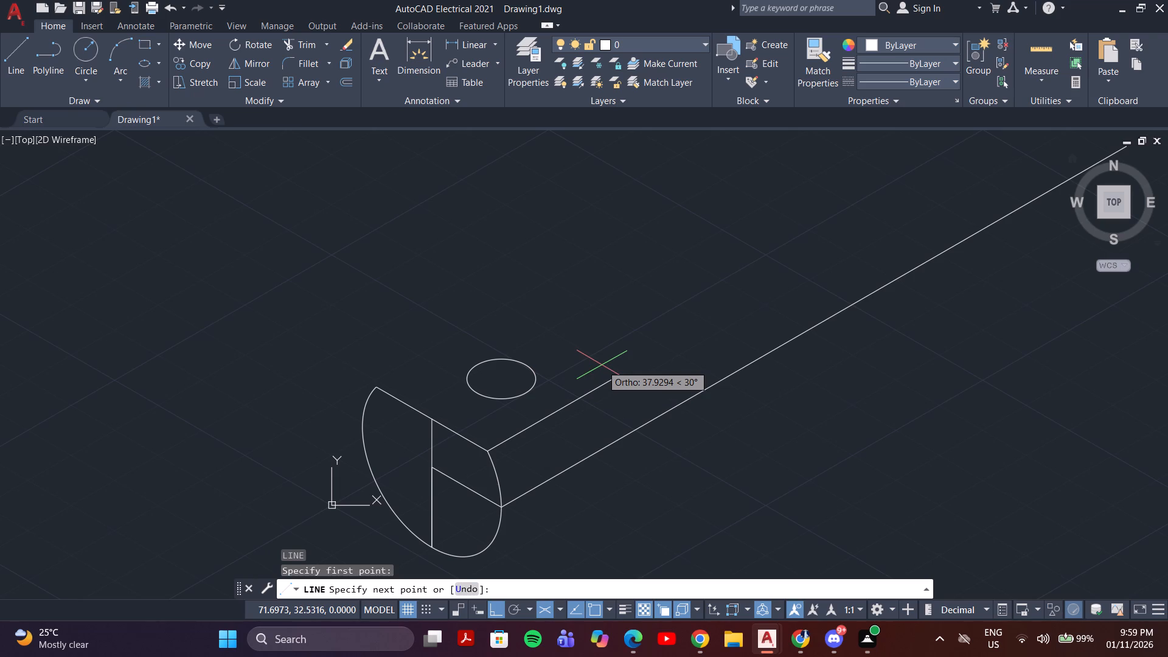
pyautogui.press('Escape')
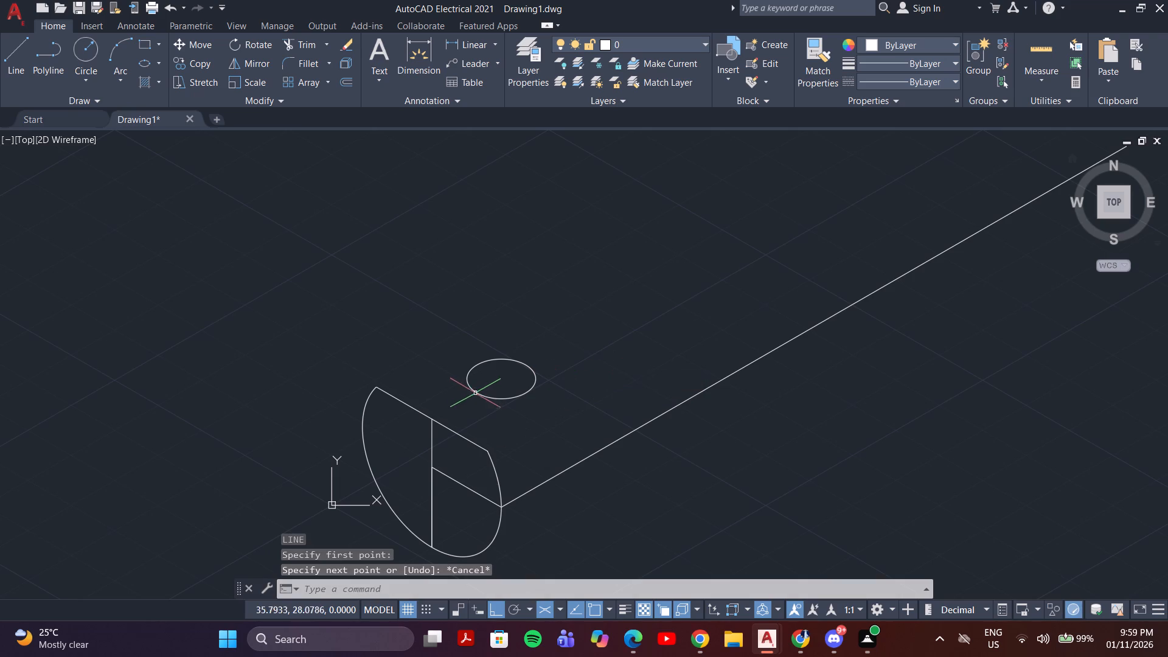
# Draw a line at 30° from where the vertical line meets the flat top edge, passing through the small isocircle's centre.
pyautogui.press('space')
pyautogui.click(432, 420)
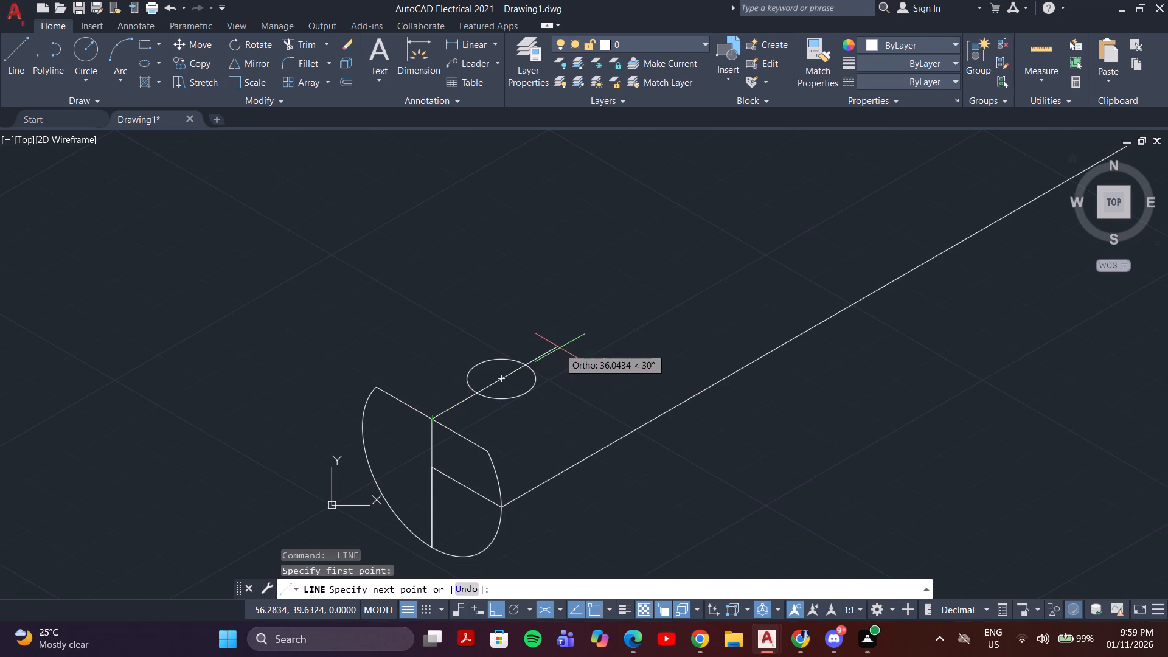
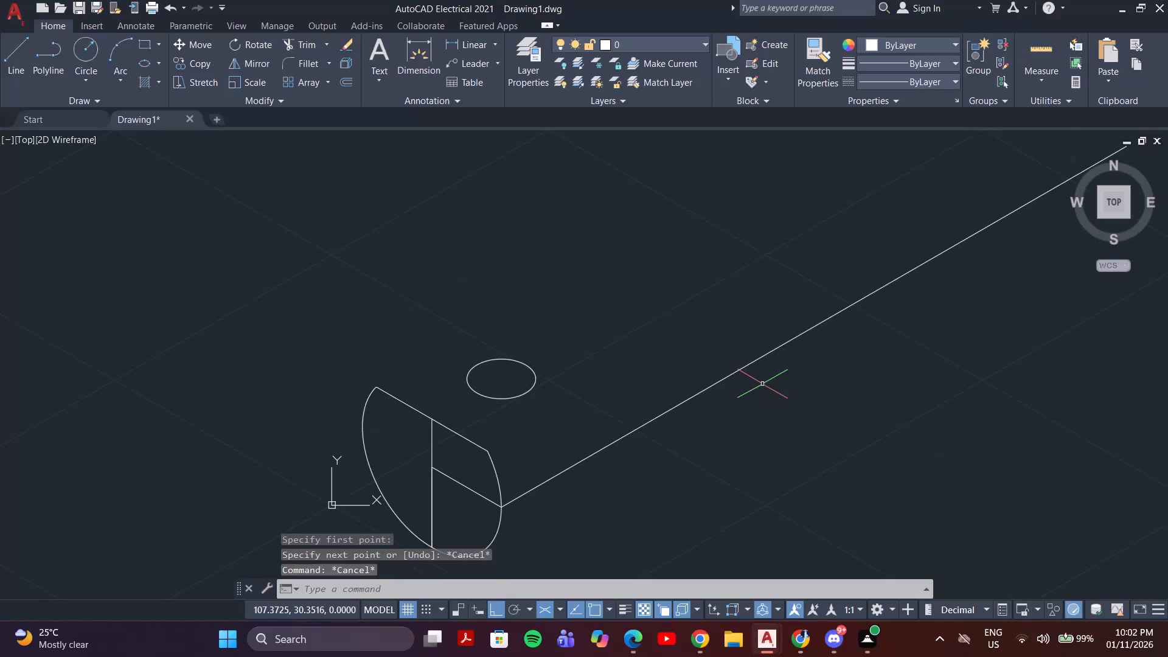
# Draw a line at 30° from where the vertical line meets the flat top edge to the small isocircle's centre.
pyautogui.press('l')
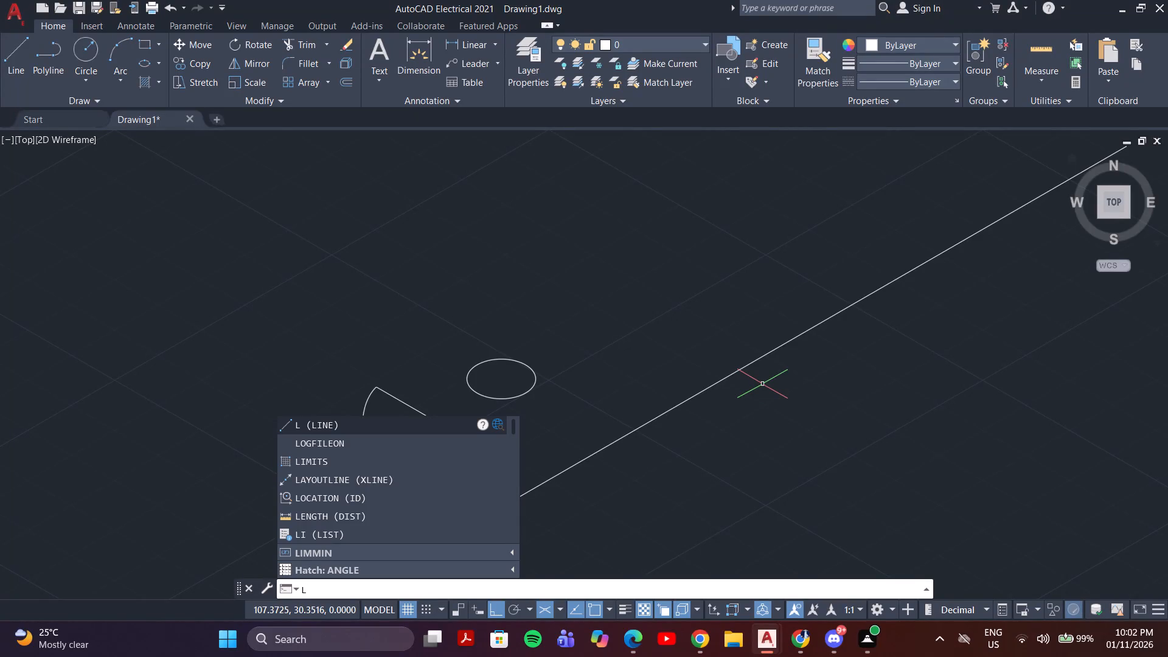
pyautogui.press('Return')
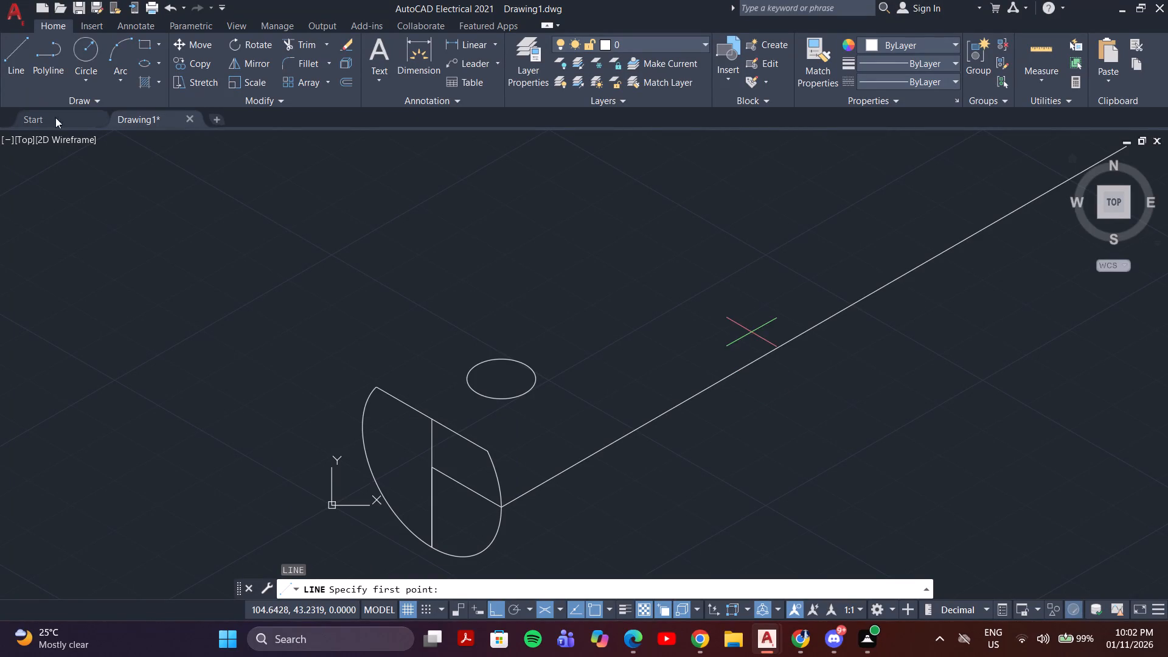
pyautogui.click(433, 417)
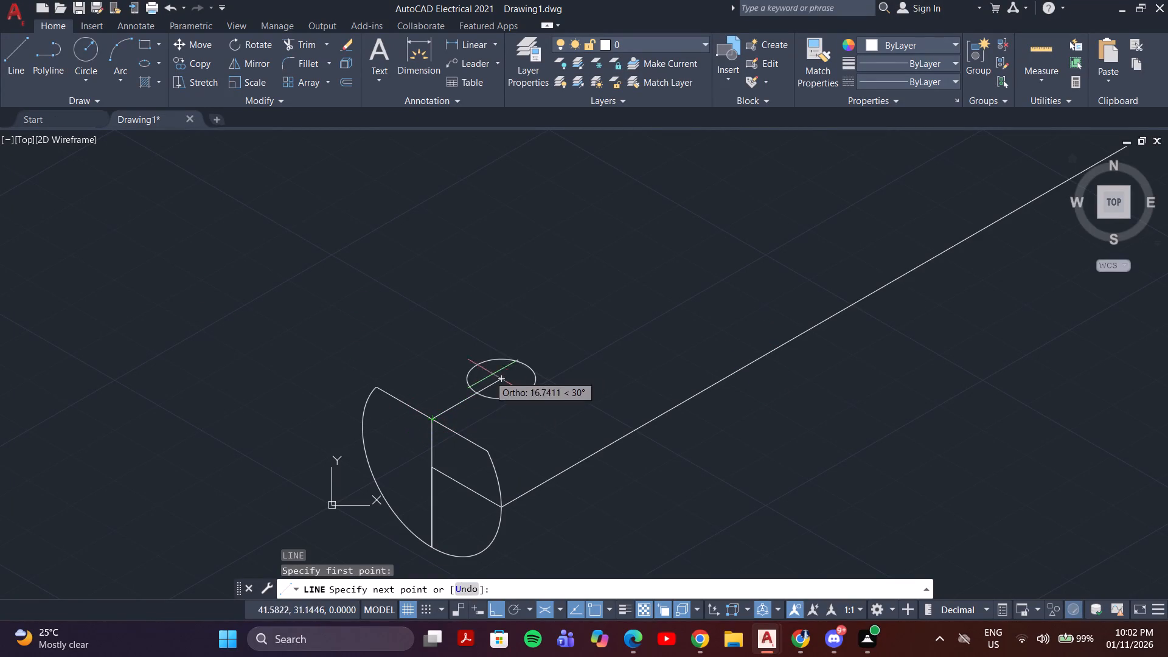
pyautogui.click(502, 378)
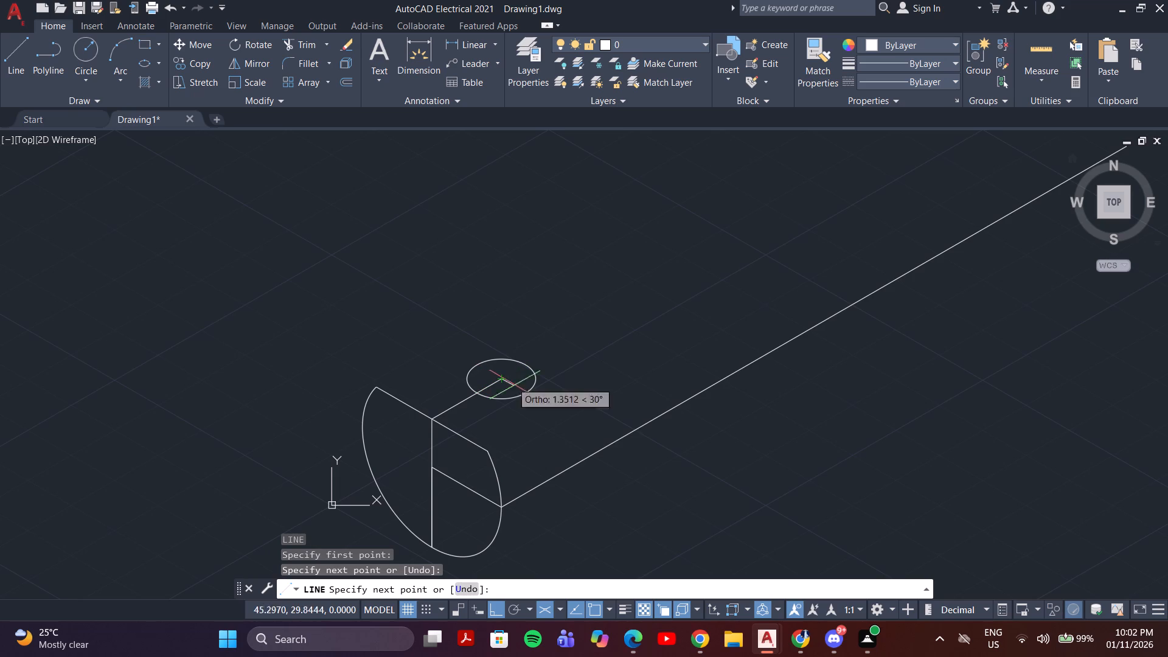
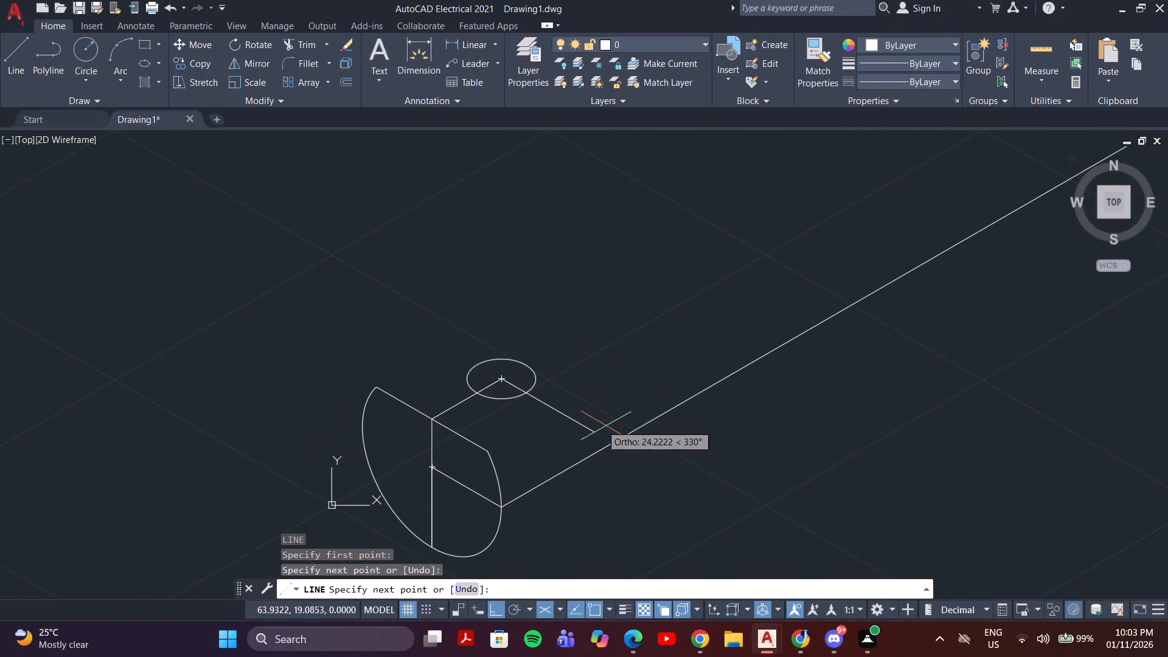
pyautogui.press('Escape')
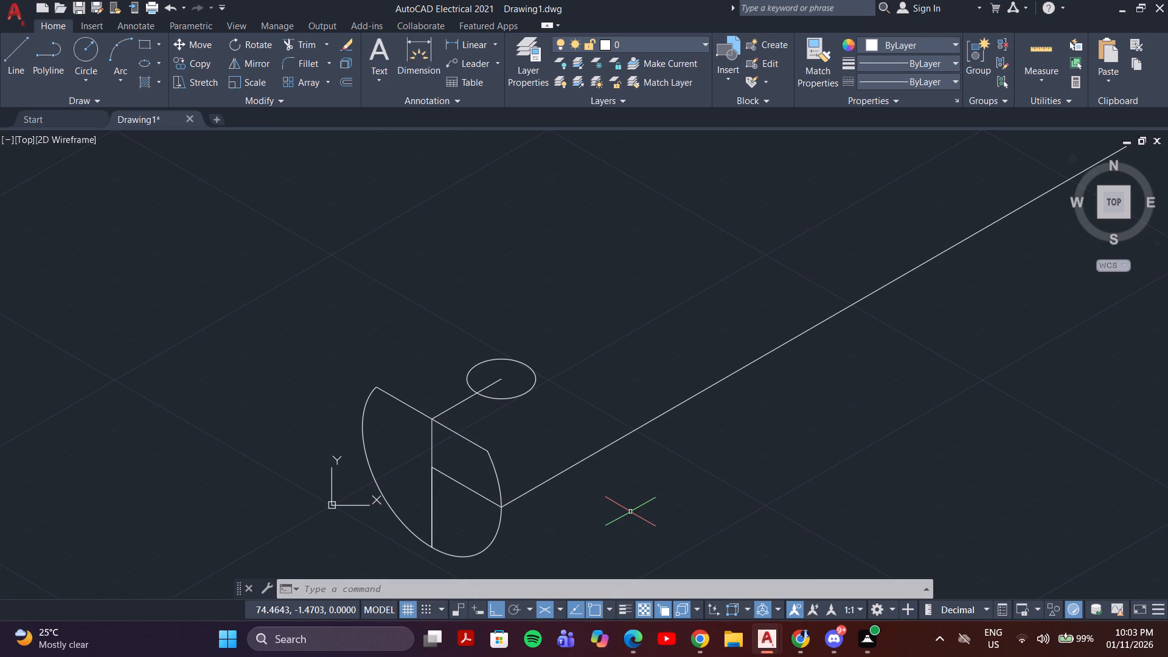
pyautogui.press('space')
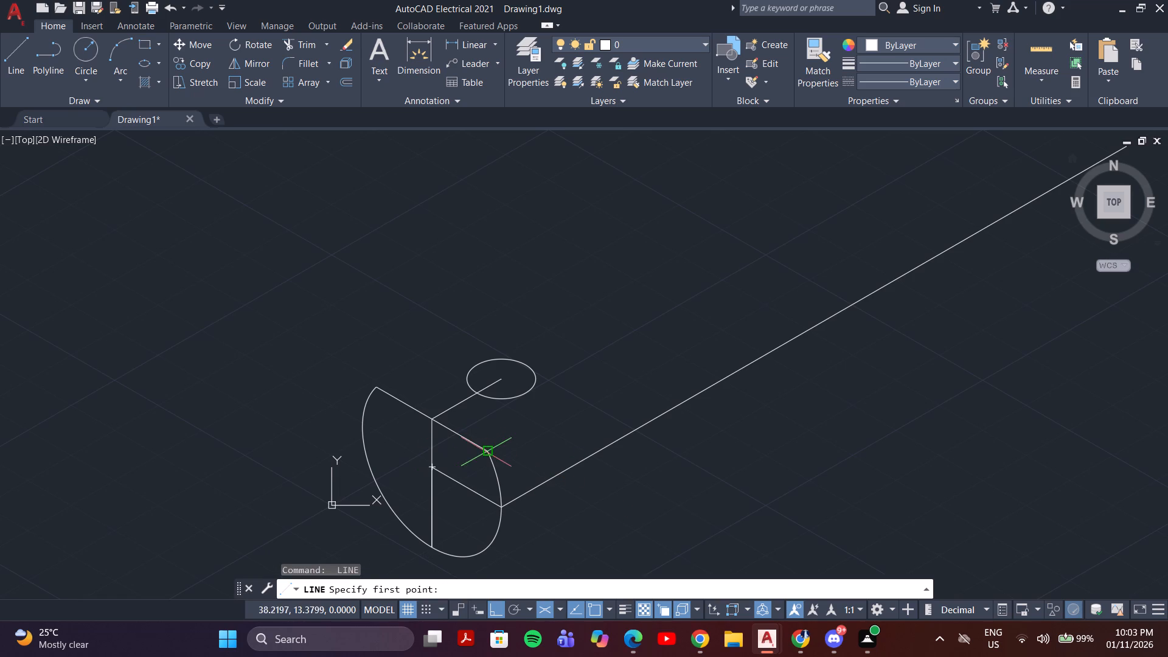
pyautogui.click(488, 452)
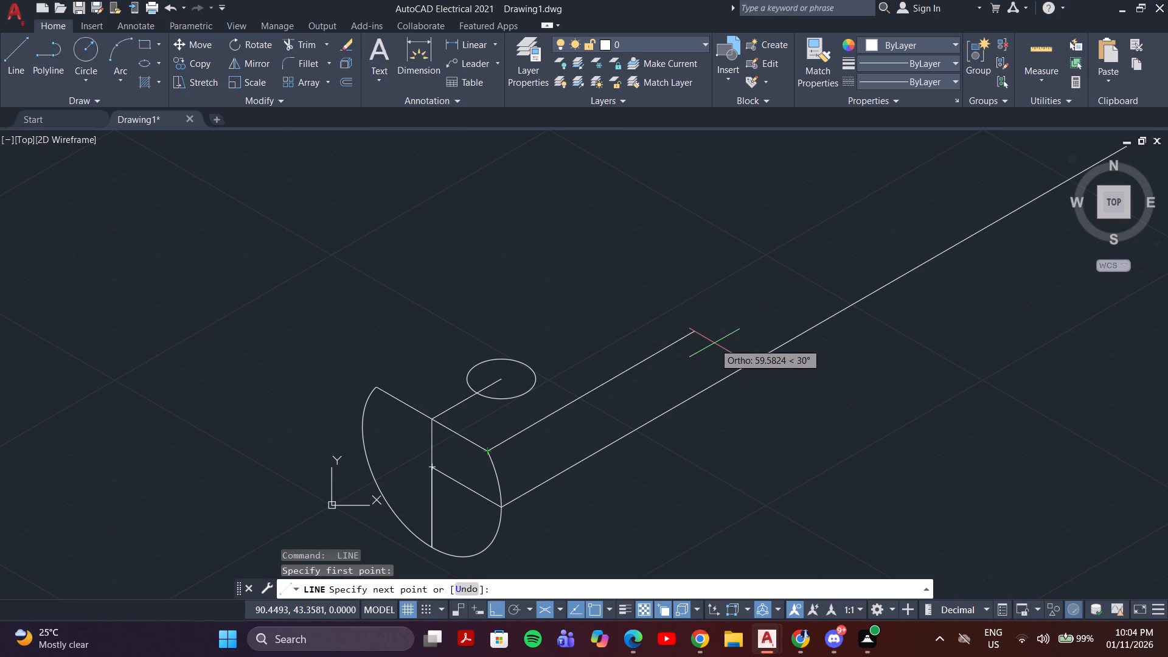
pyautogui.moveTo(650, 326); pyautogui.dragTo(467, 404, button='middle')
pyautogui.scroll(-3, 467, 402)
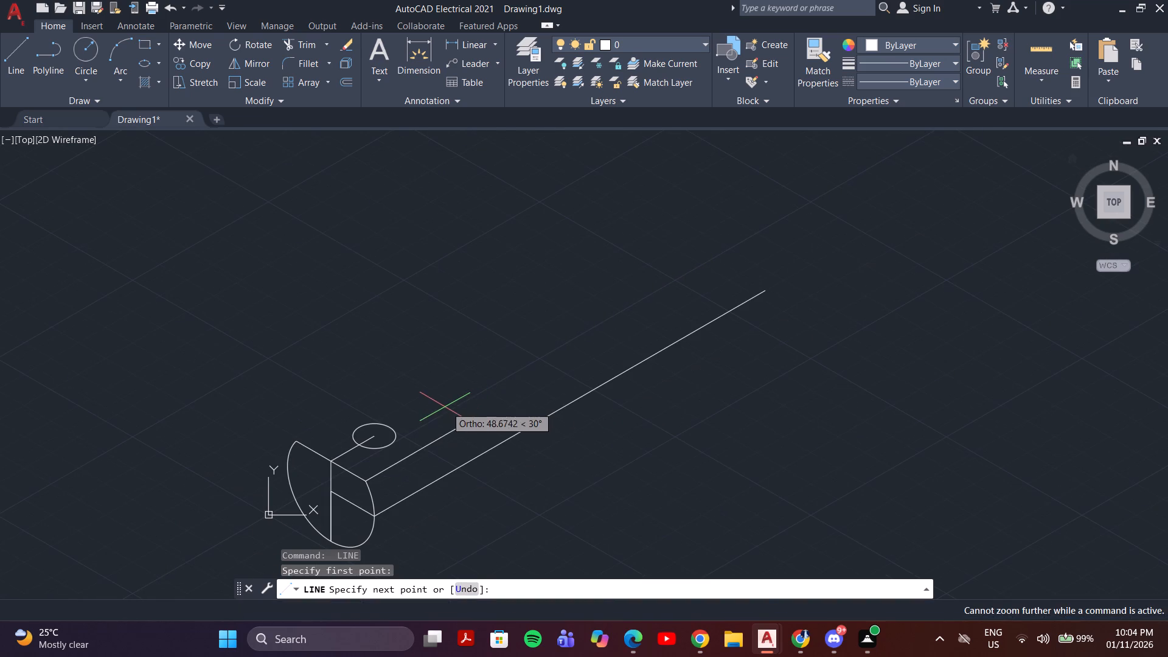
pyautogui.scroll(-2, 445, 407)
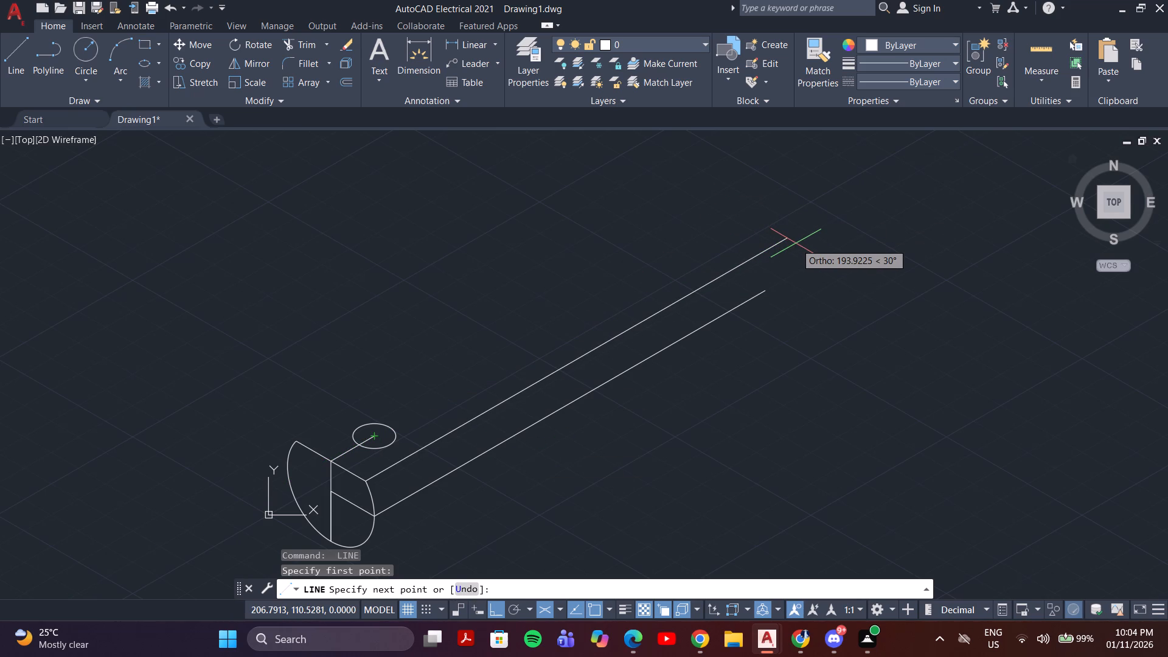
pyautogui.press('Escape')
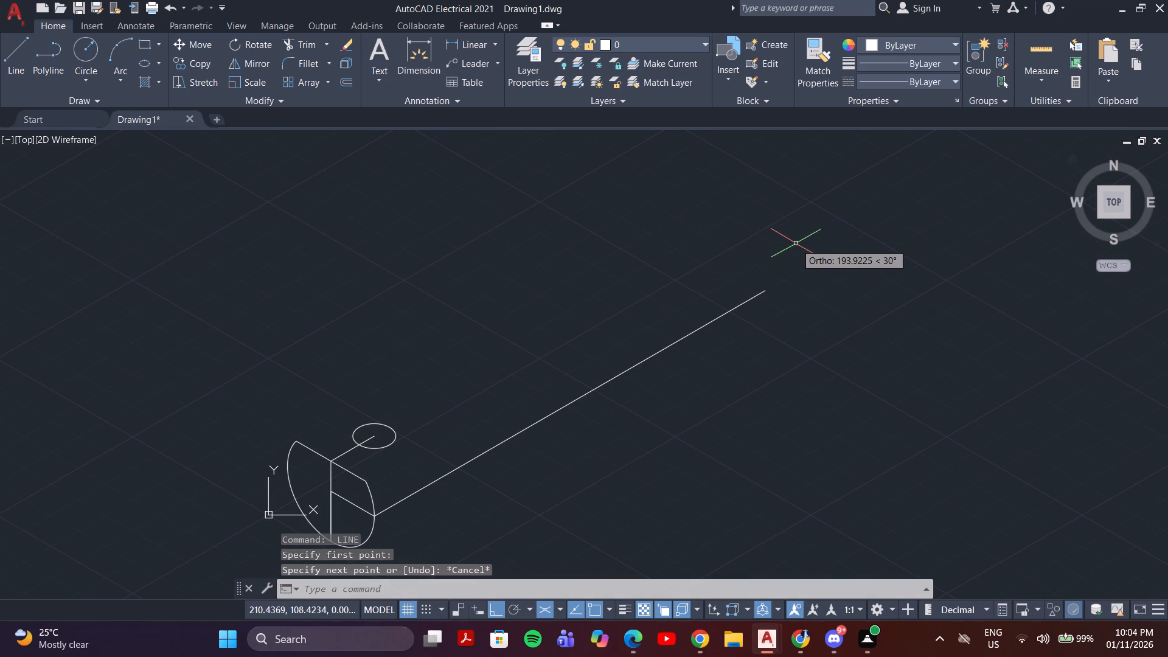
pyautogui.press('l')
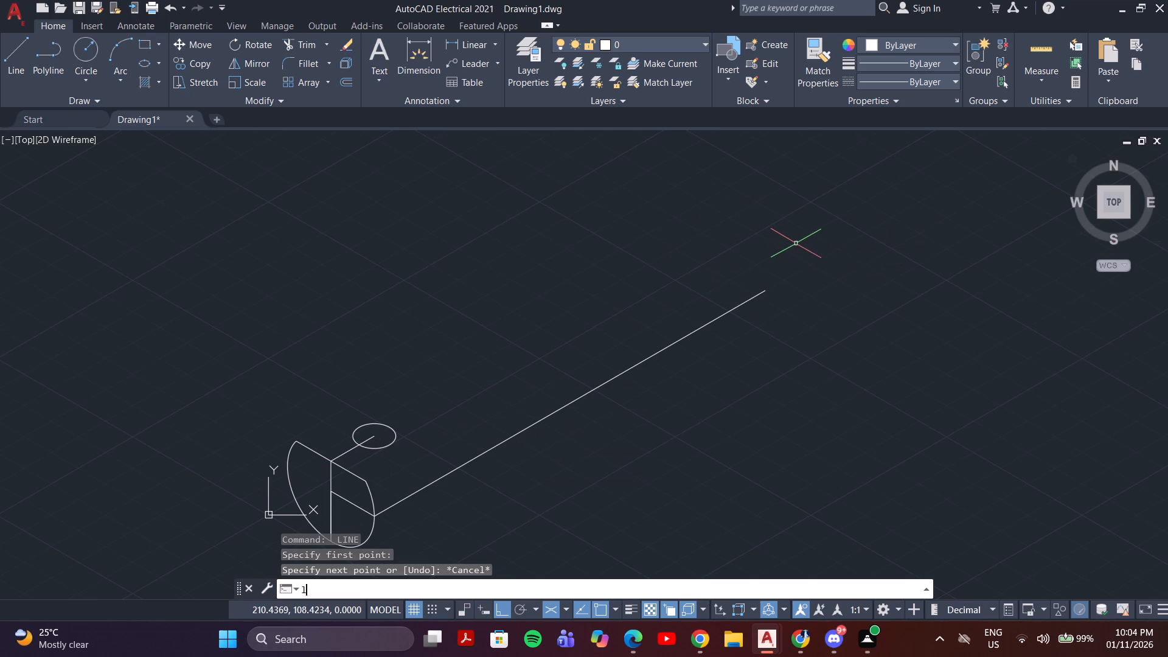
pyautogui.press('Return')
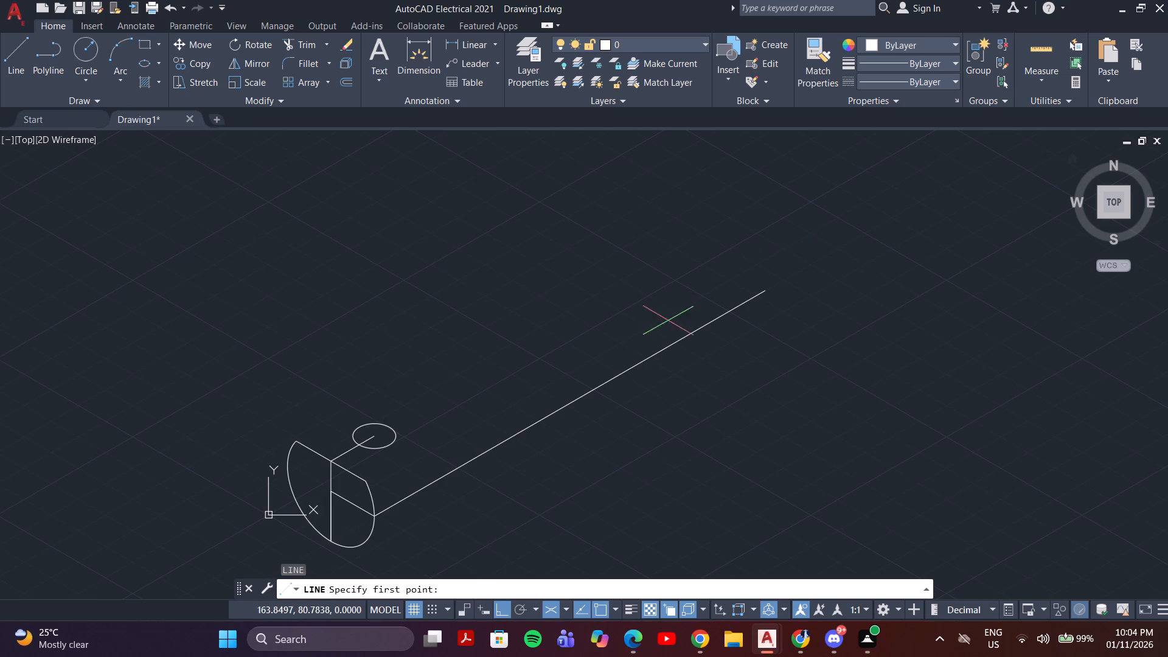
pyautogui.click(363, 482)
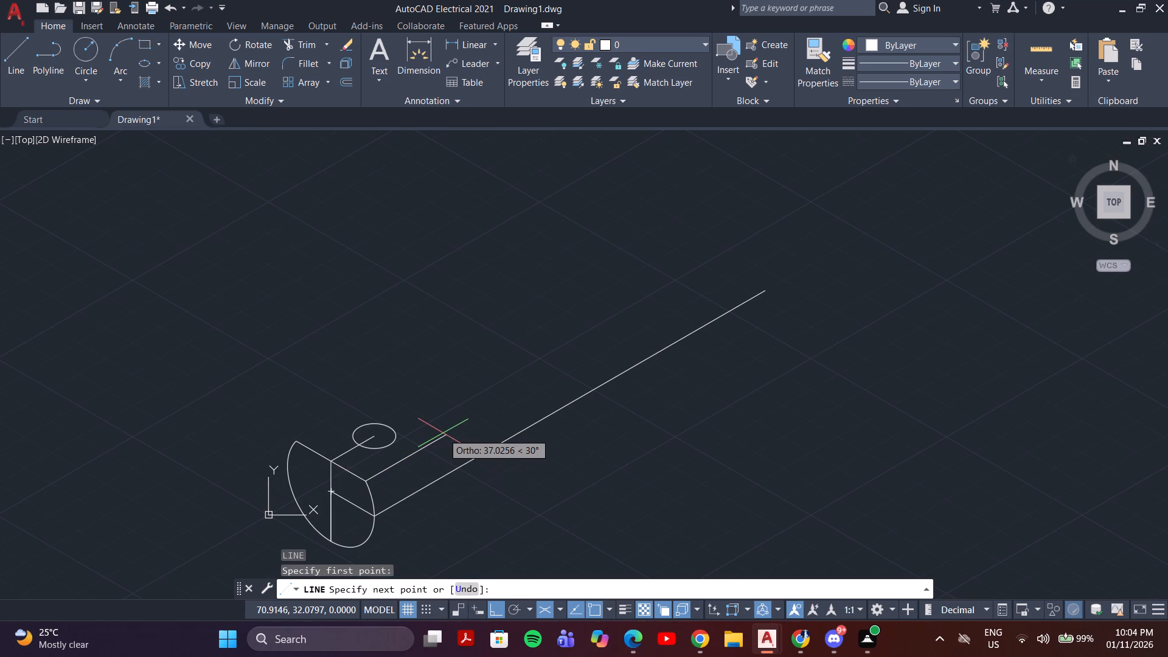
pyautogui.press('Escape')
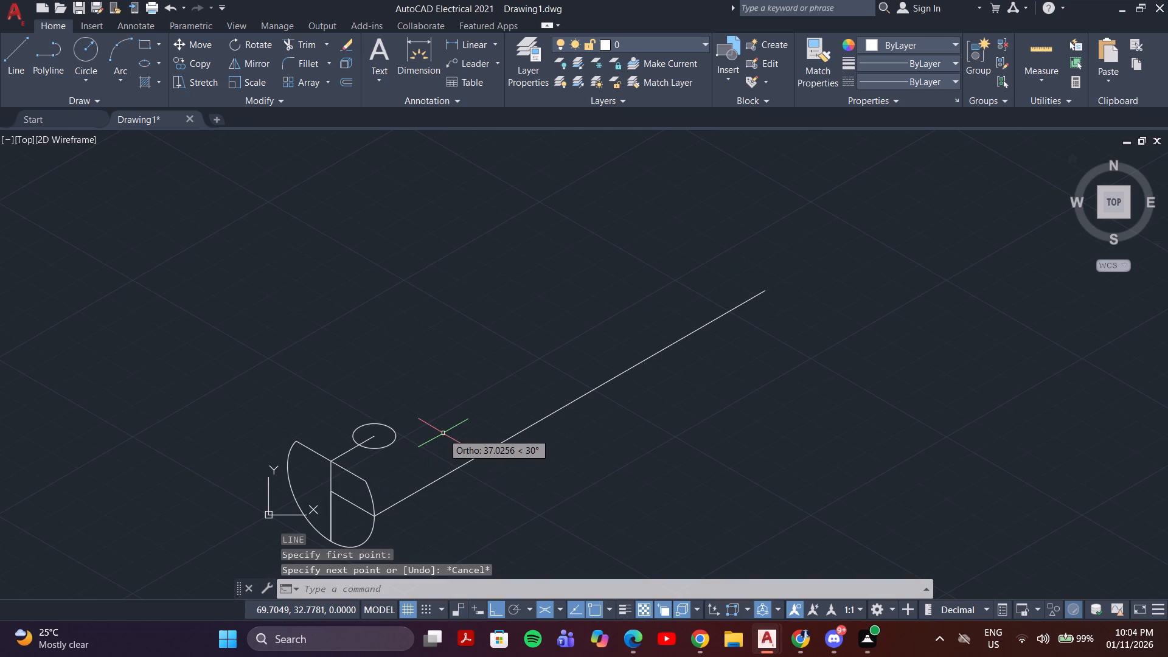
# Draw a 35-unit line at 30° from where the vertical line meets the flat top edge, through the small isocircle's centre.
pyautogui.press('l')
pyautogui.press('Return')
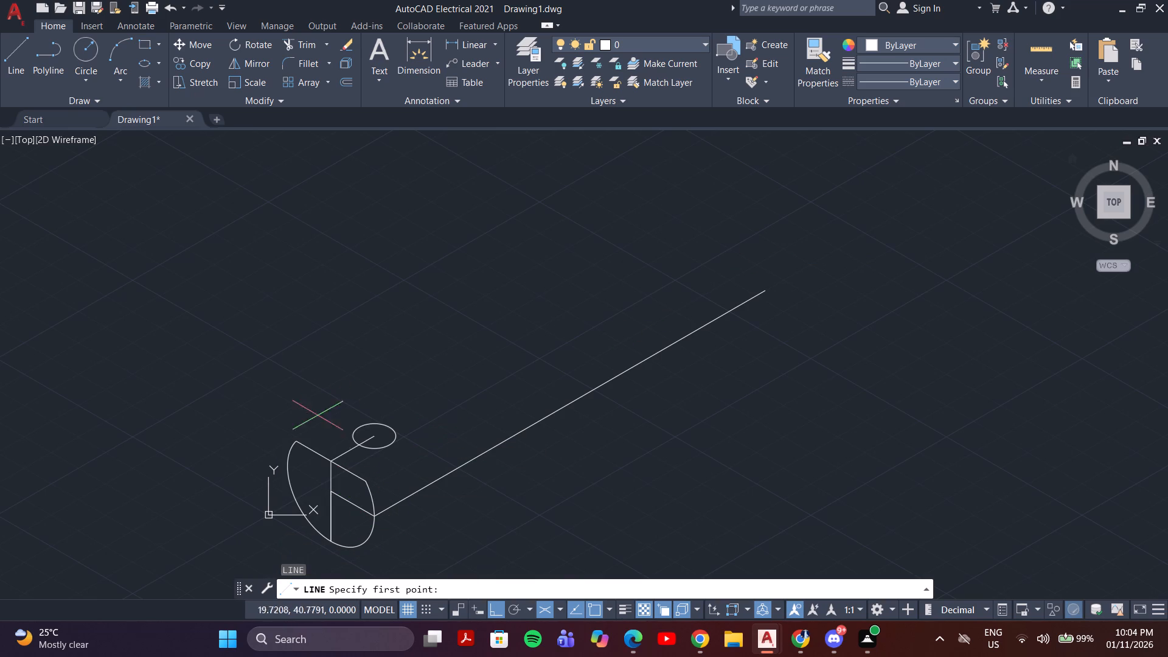
pyautogui.click(328, 462)
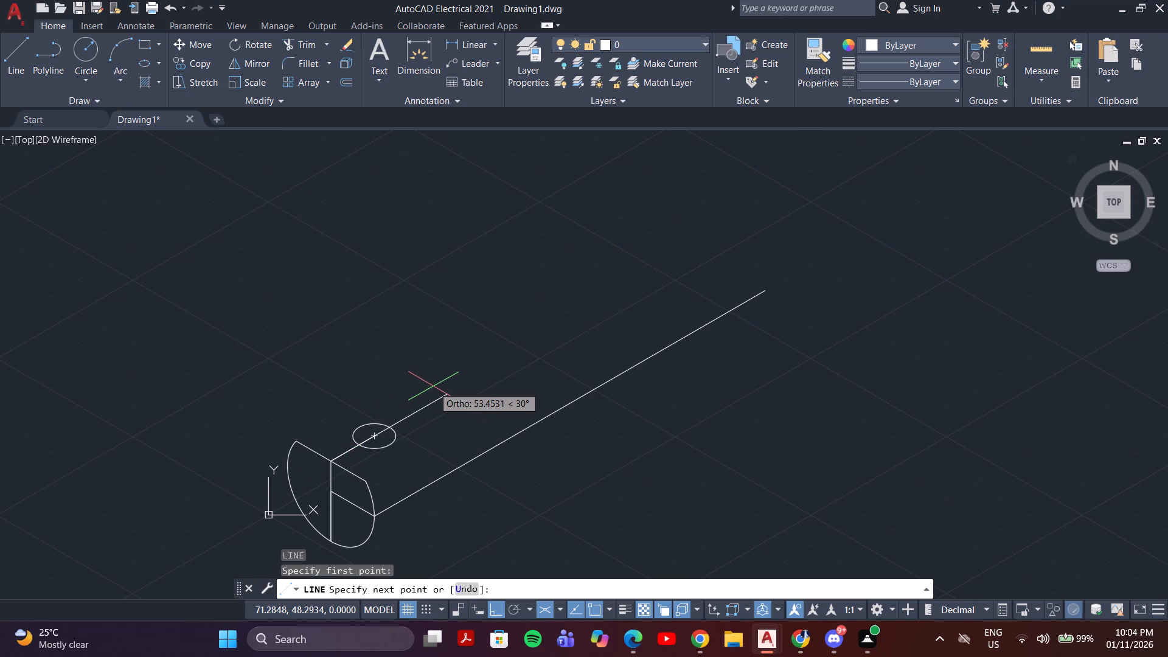
pyautogui.press('3')
pyautogui.press('5')
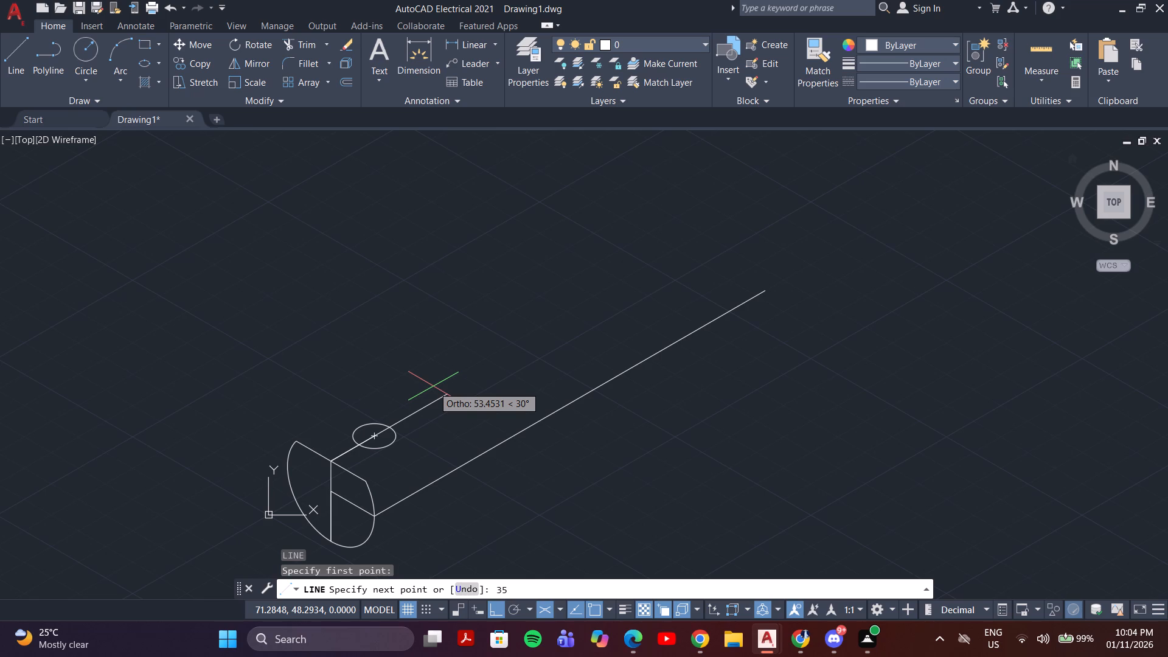
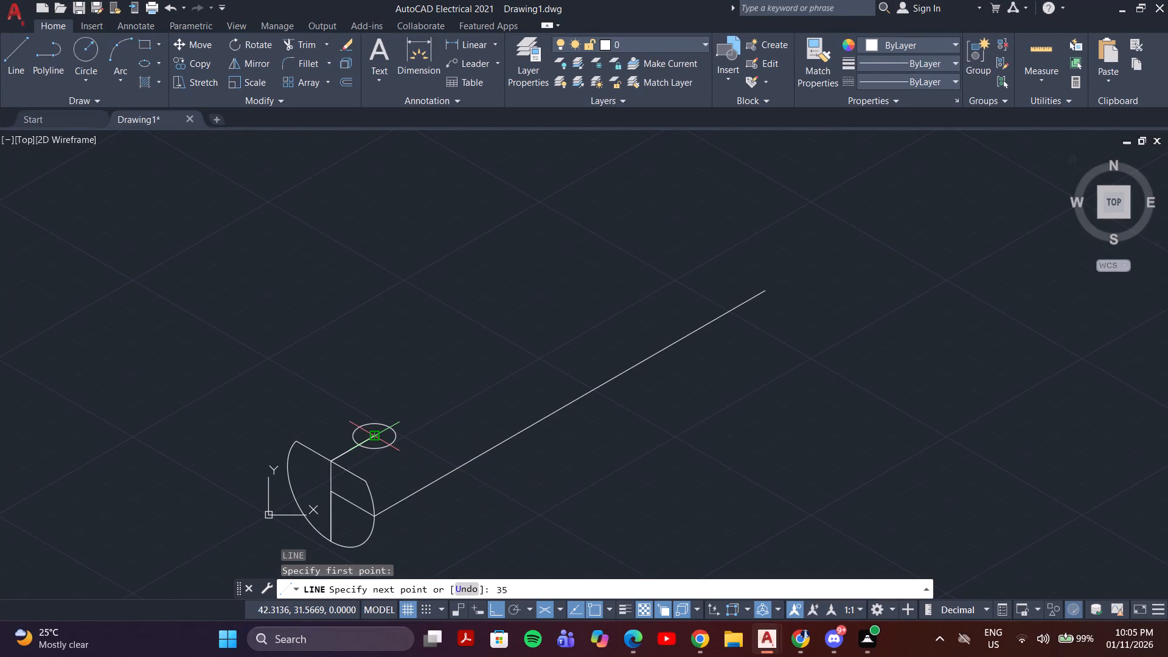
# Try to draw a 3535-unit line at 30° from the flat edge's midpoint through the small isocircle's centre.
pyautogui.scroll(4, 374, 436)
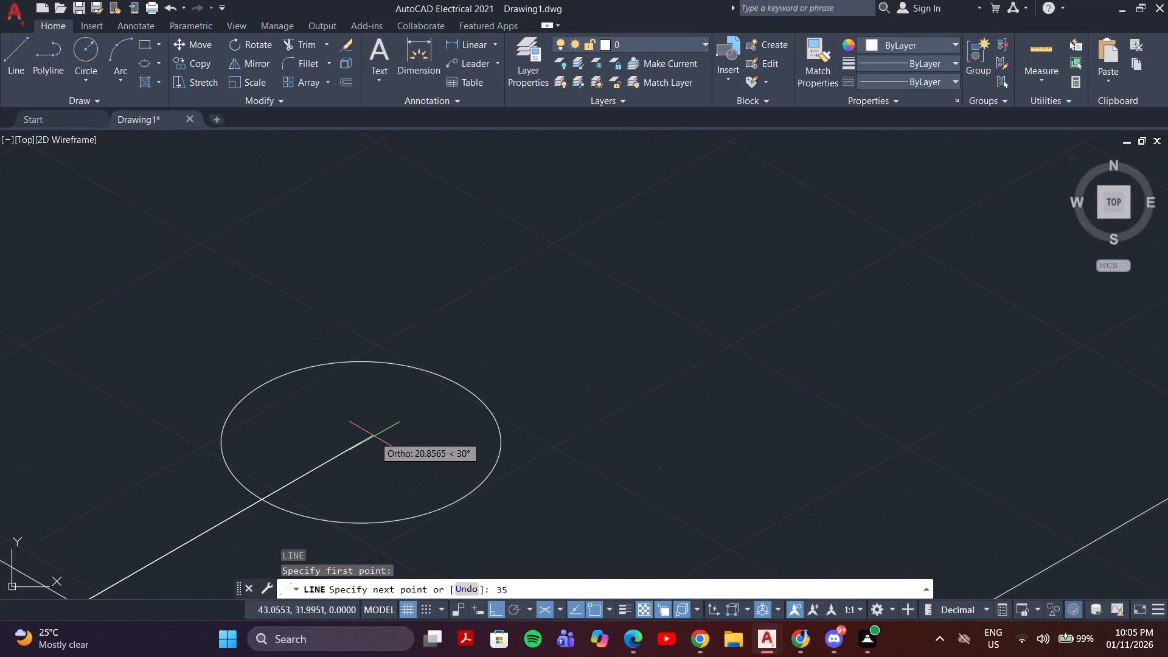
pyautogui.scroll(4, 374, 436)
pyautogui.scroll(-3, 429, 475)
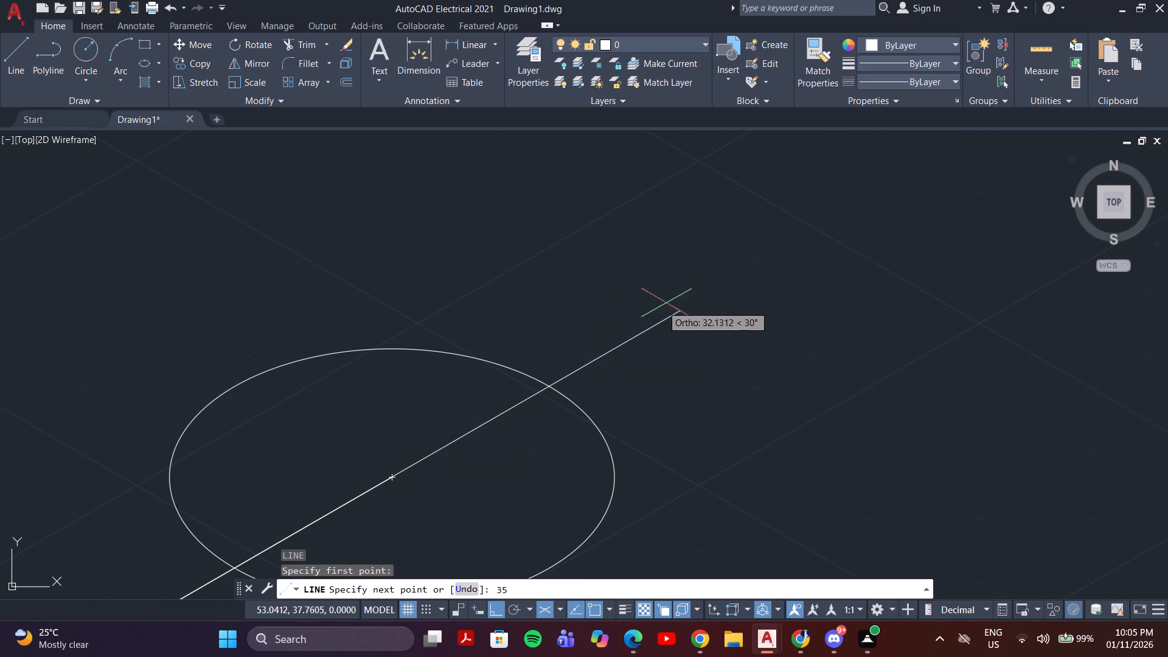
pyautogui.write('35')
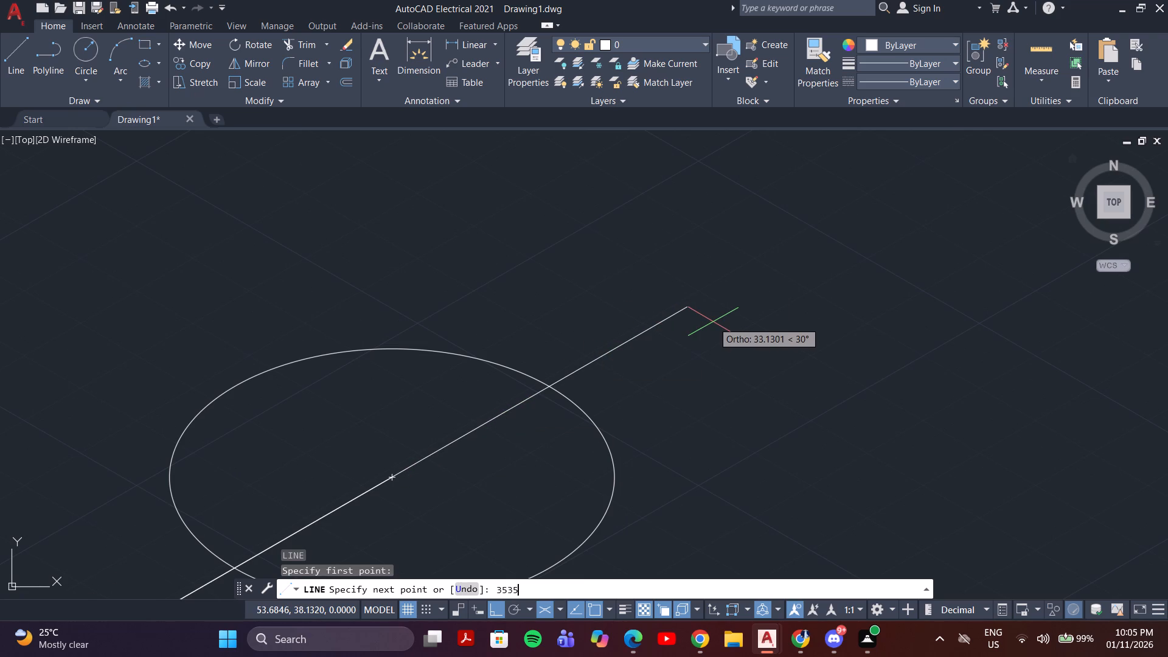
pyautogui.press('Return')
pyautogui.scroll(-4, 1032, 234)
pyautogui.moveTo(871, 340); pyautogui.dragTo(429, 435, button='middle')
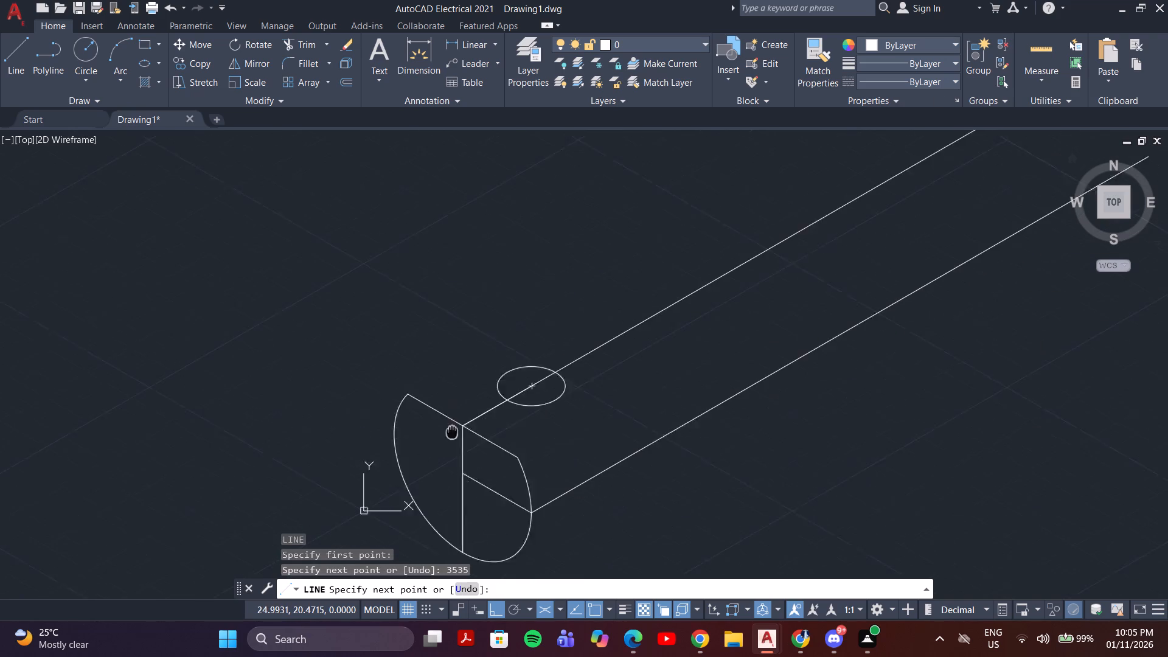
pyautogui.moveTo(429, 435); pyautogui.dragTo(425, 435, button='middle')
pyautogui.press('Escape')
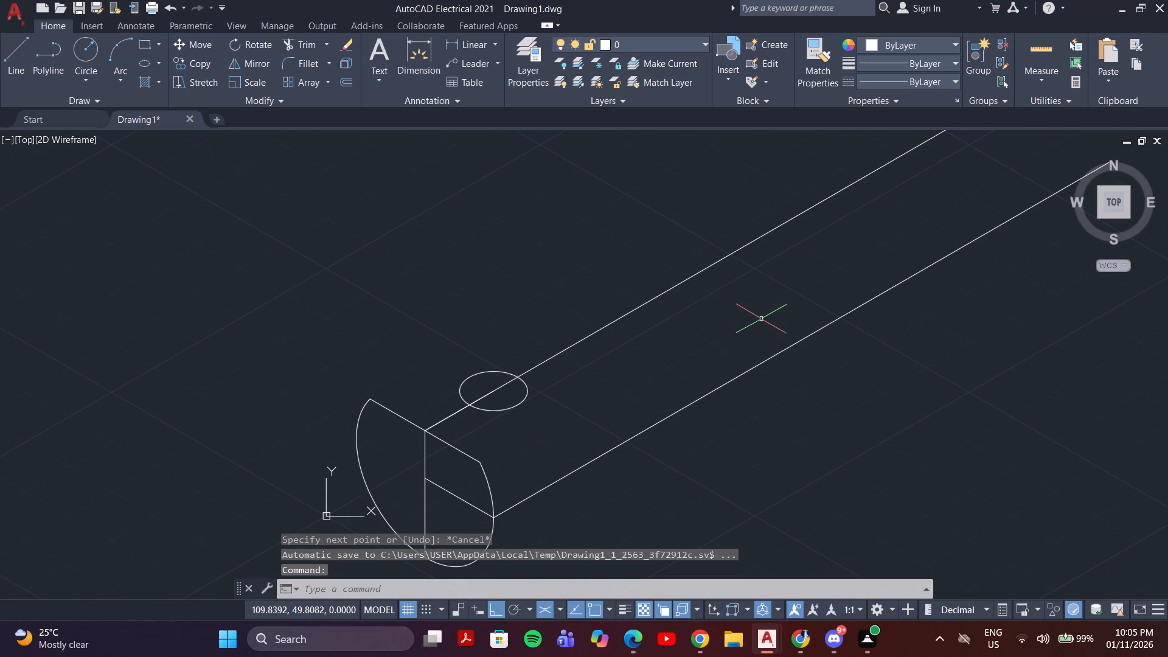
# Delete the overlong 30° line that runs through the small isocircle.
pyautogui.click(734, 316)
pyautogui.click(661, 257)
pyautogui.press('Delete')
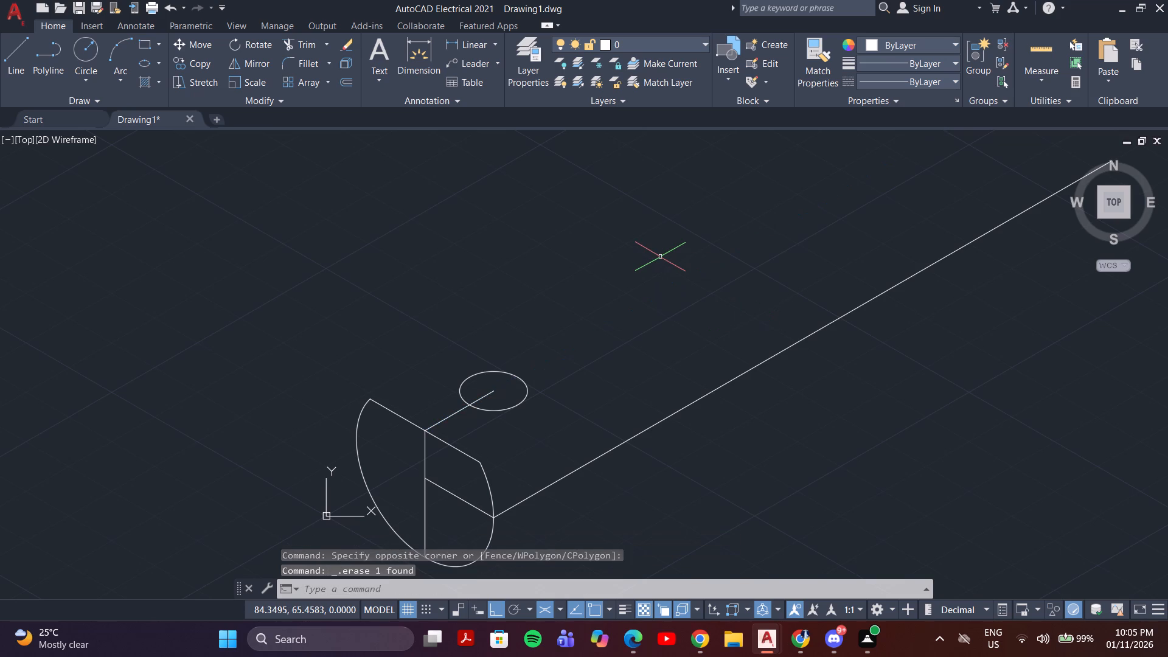
# Draw a 35-unit construction line at 30° from the flat edge's midpoint through the small isocircle's centre.
pyautogui.press('l')
pyautogui.press('Return')
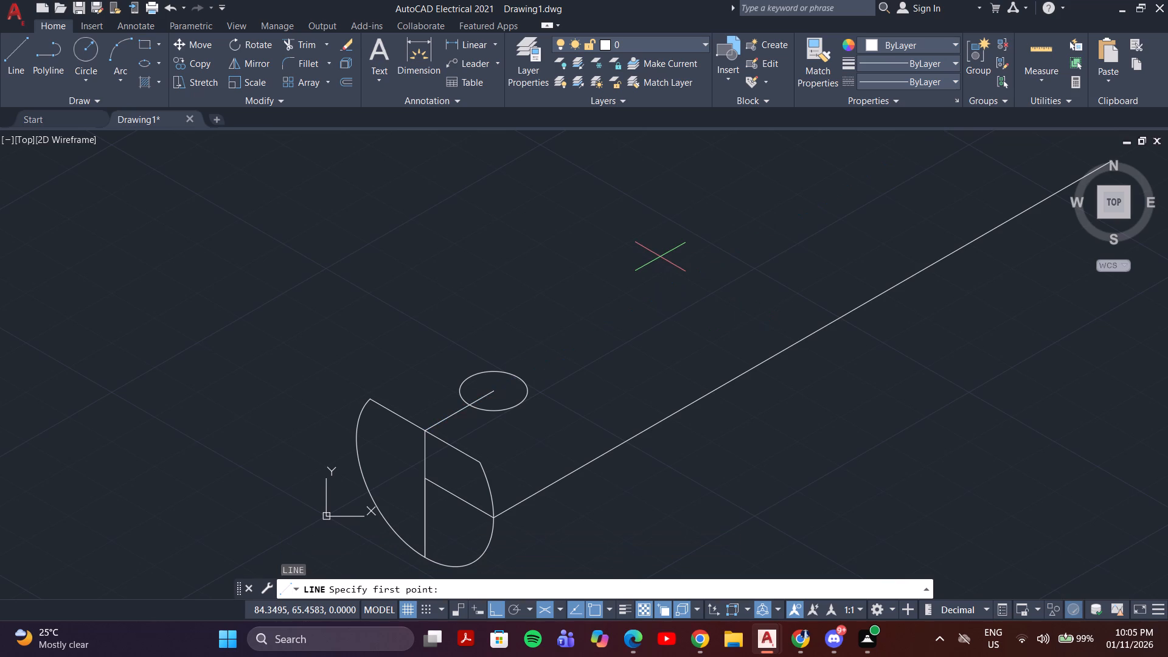
pyautogui.click(426, 434)
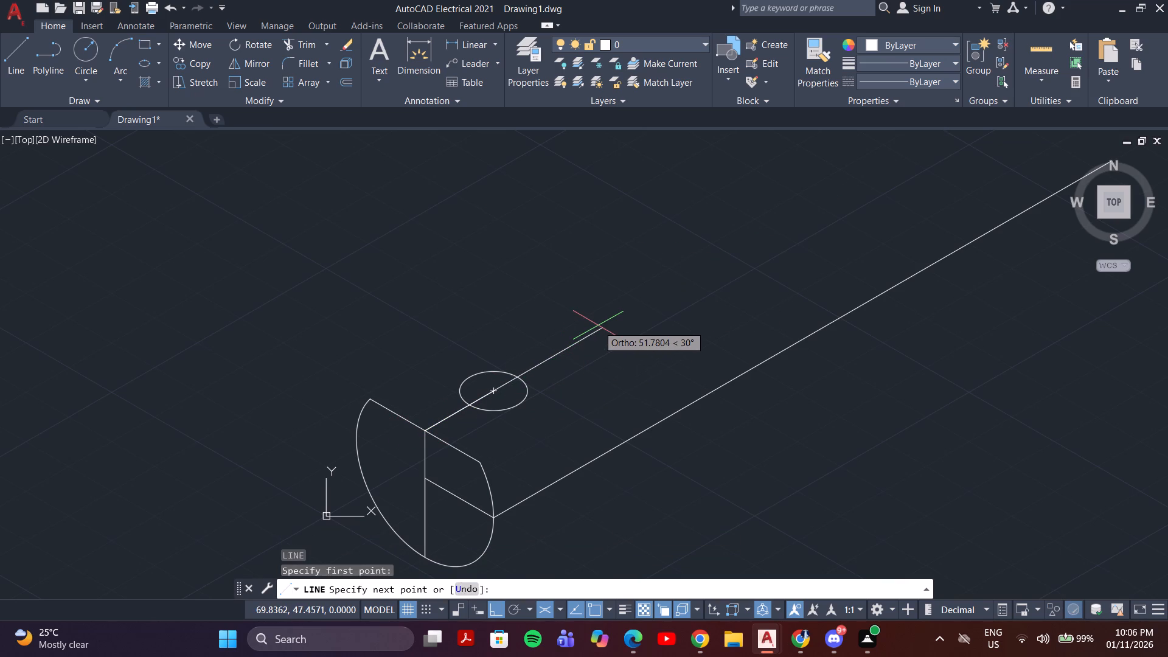
pyautogui.write('35')
pyautogui.press('Return')
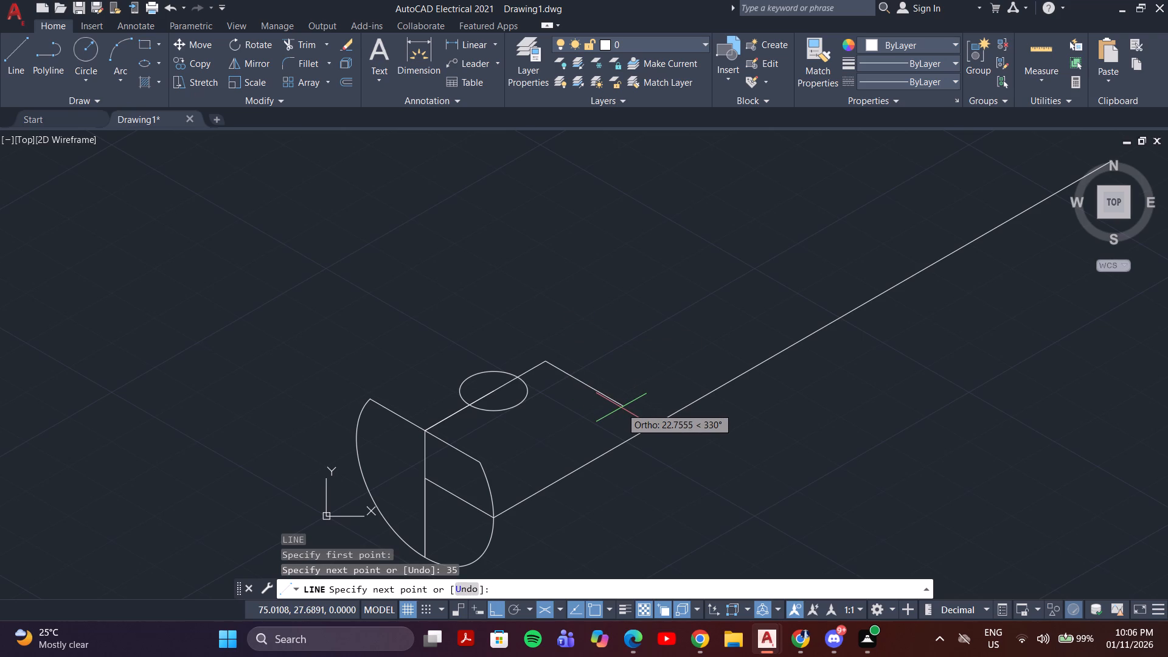
pyautogui.scroll(-3, 622, 408)
pyautogui.scroll(5, 620, 408)
pyautogui.scroll(-5, 619, 409)
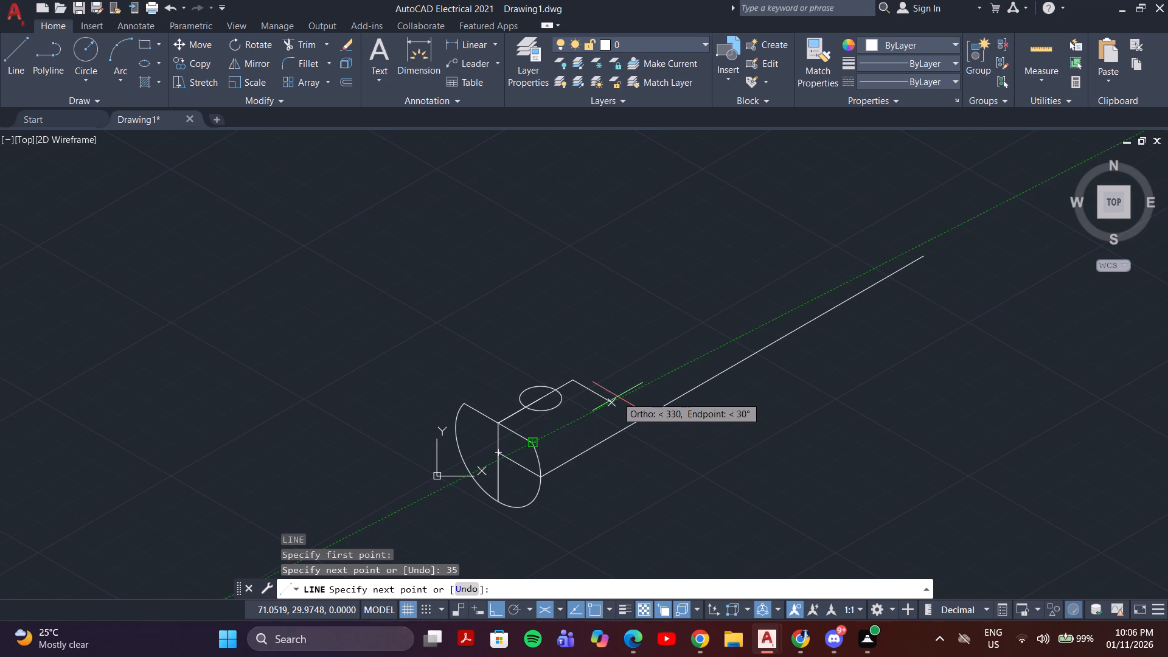
pyautogui.scroll(3, 610, 398)
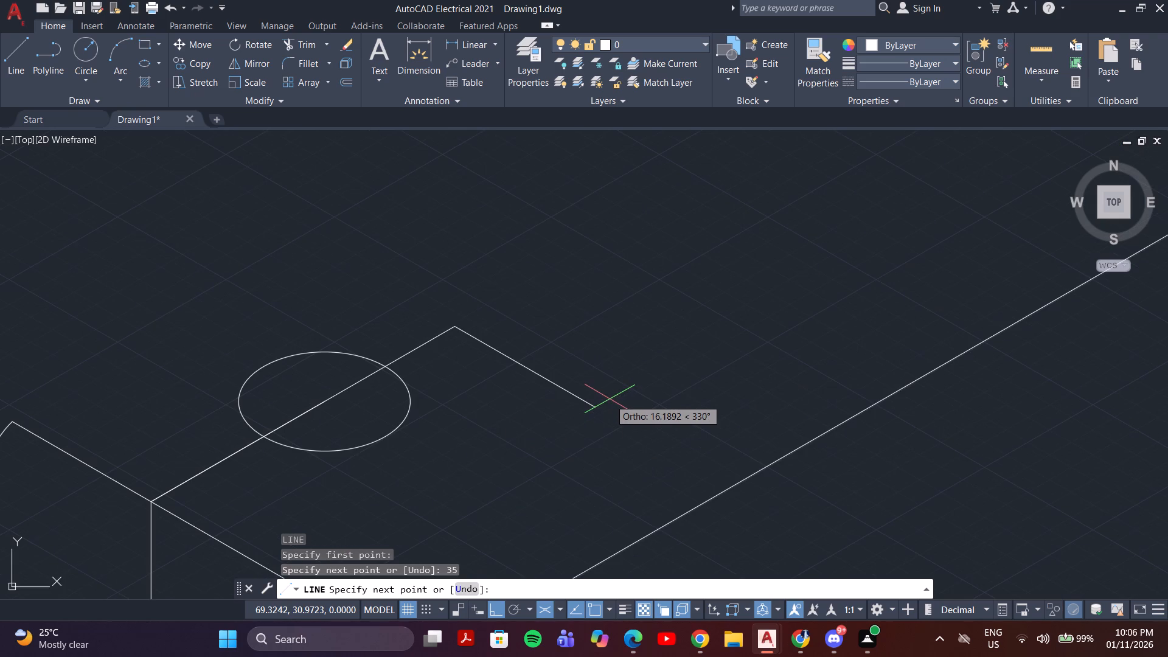
pyautogui.press('Escape')
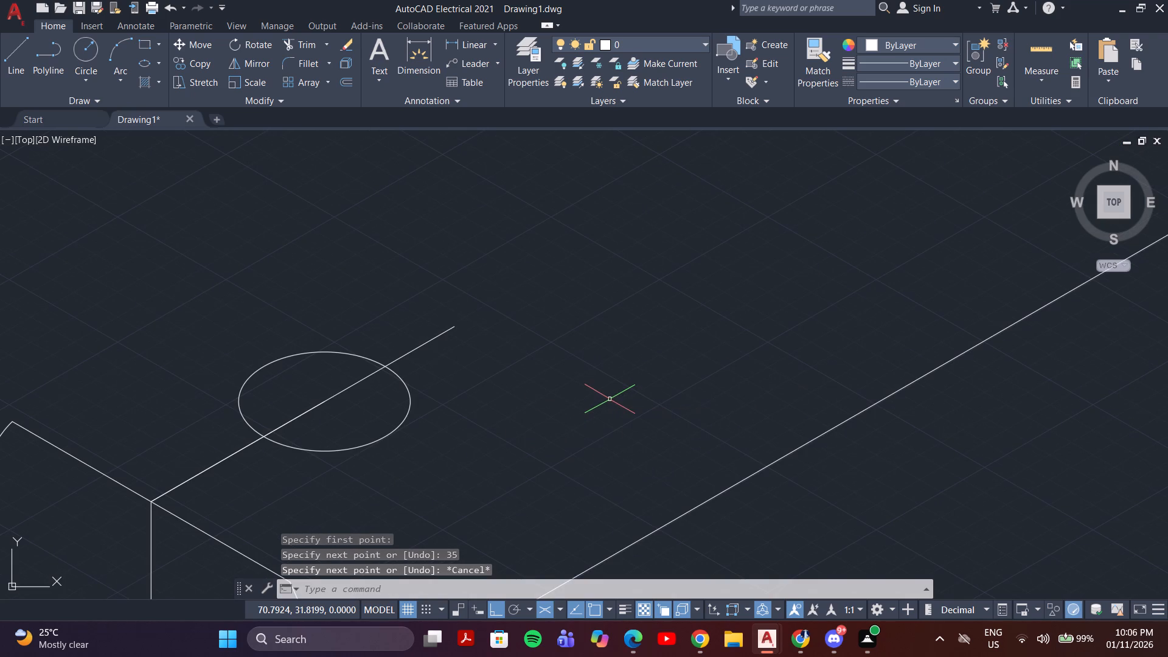
# Draw a 30° line from the flat edge's lower endpoint along the shaft, continuing with a cross line at 150° over the flat.
pyautogui.scroll(-2, 520, 319)
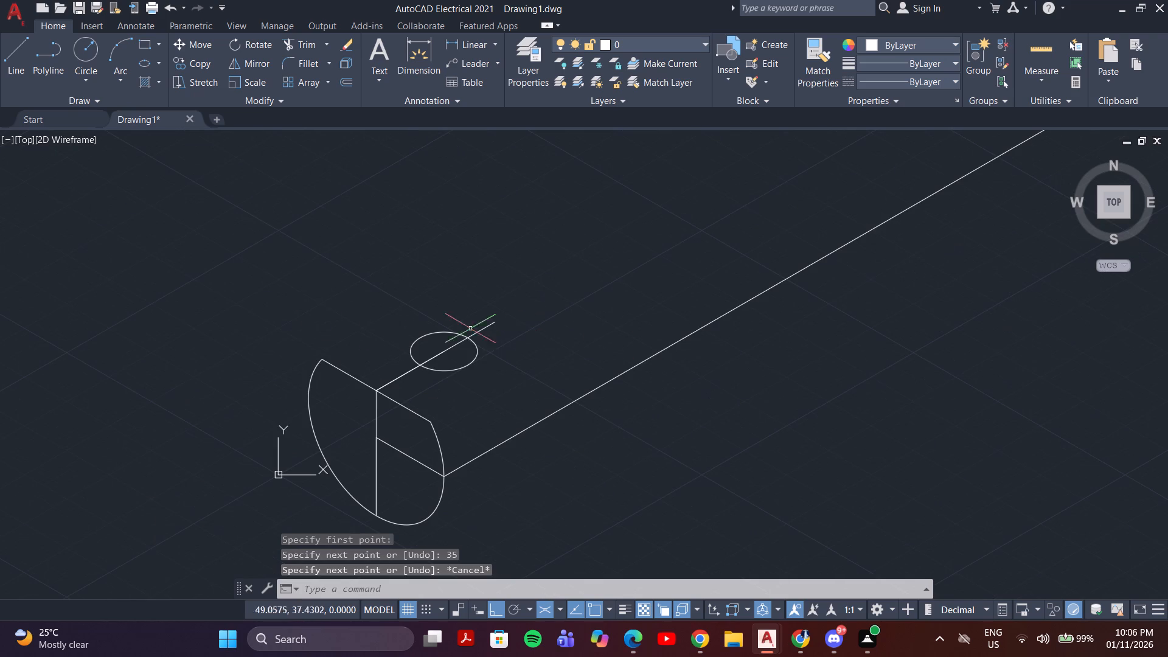
pyautogui.click(9, 56)
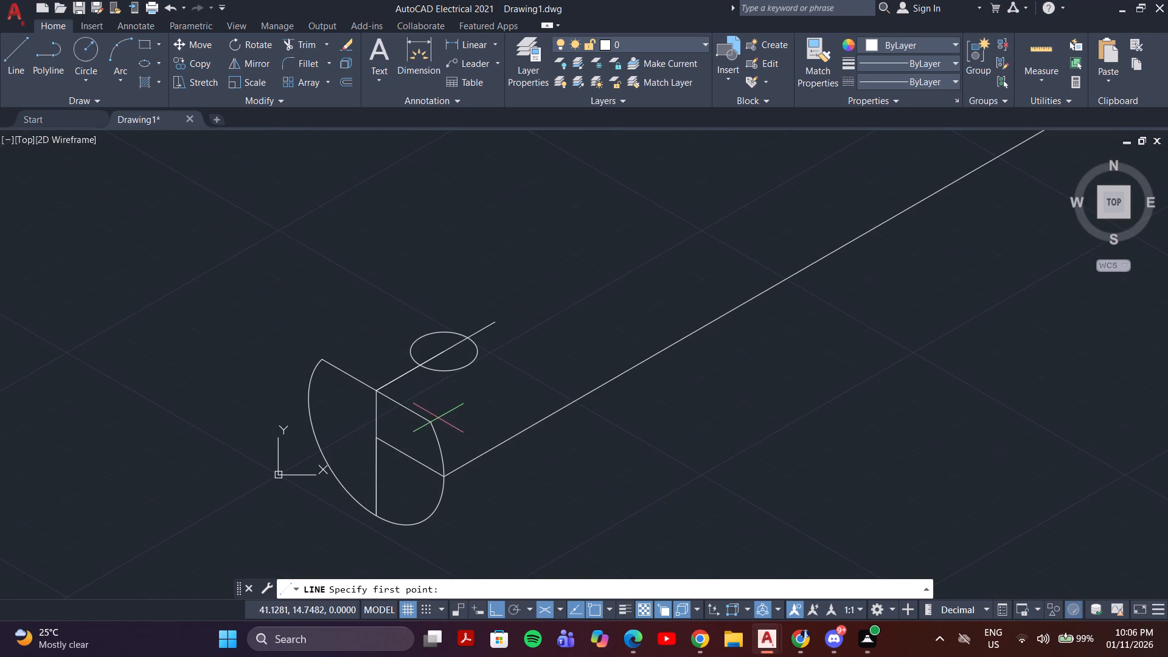
pyautogui.click(430, 425)
pyautogui.click(641, 273)
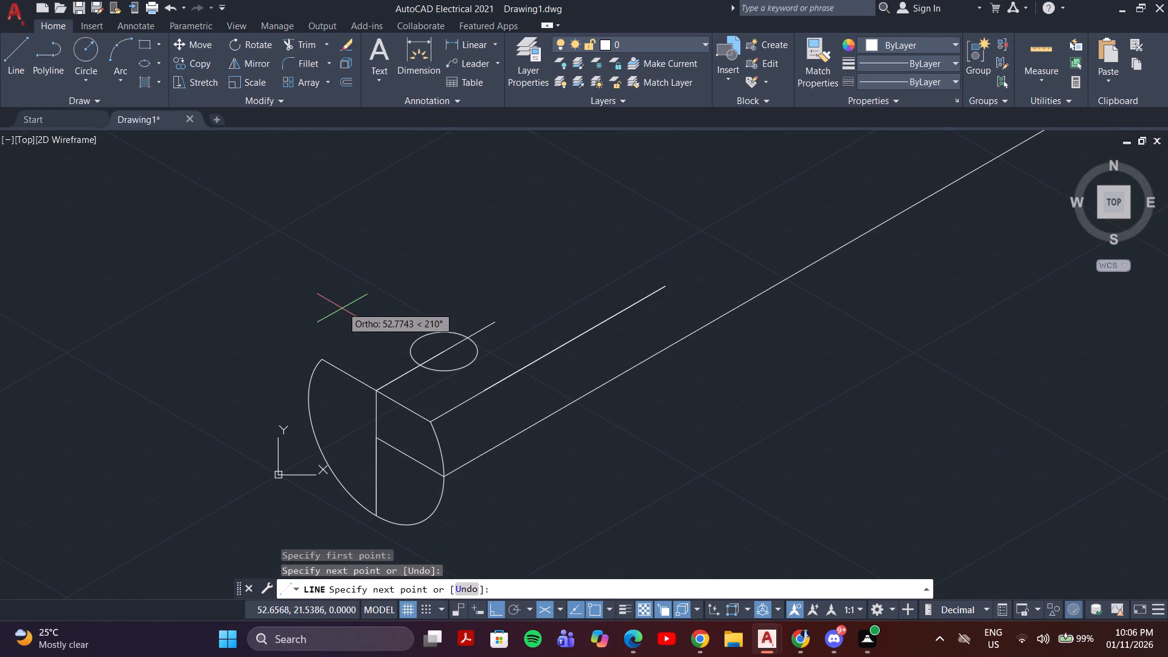
pyautogui.click(524, 170)
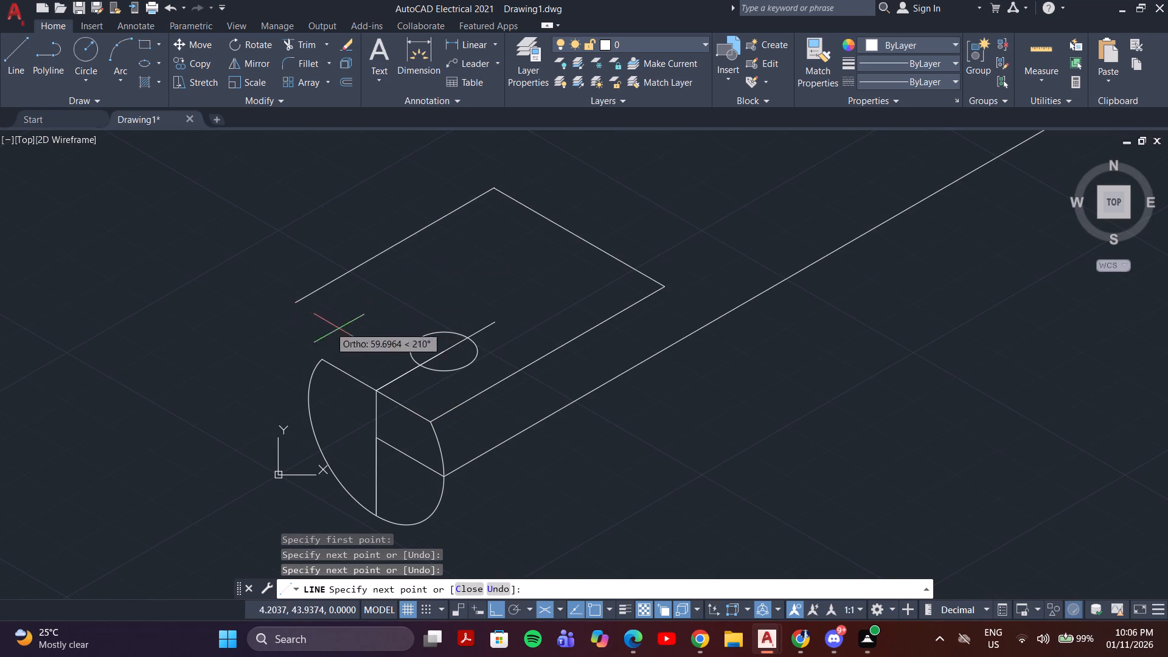
pyautogui.press('Escape')
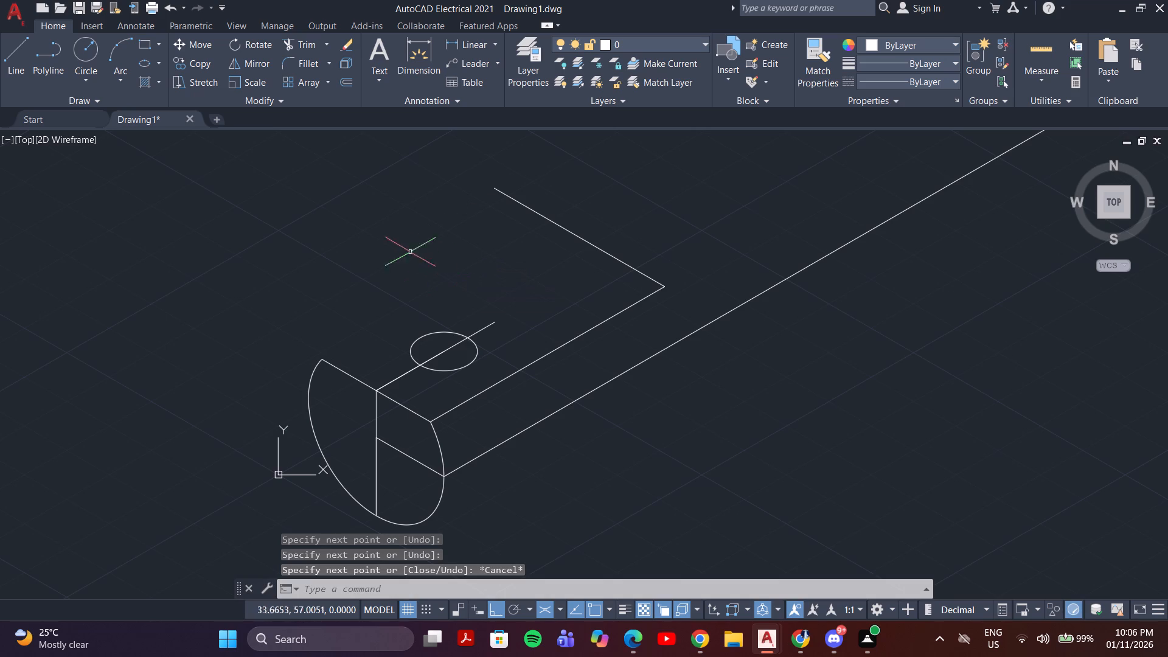
# Draw the flat's opposite long edge at 30° from the flat edge's upper endpoint until it passes the far cross line.
pyautogui.press('space')
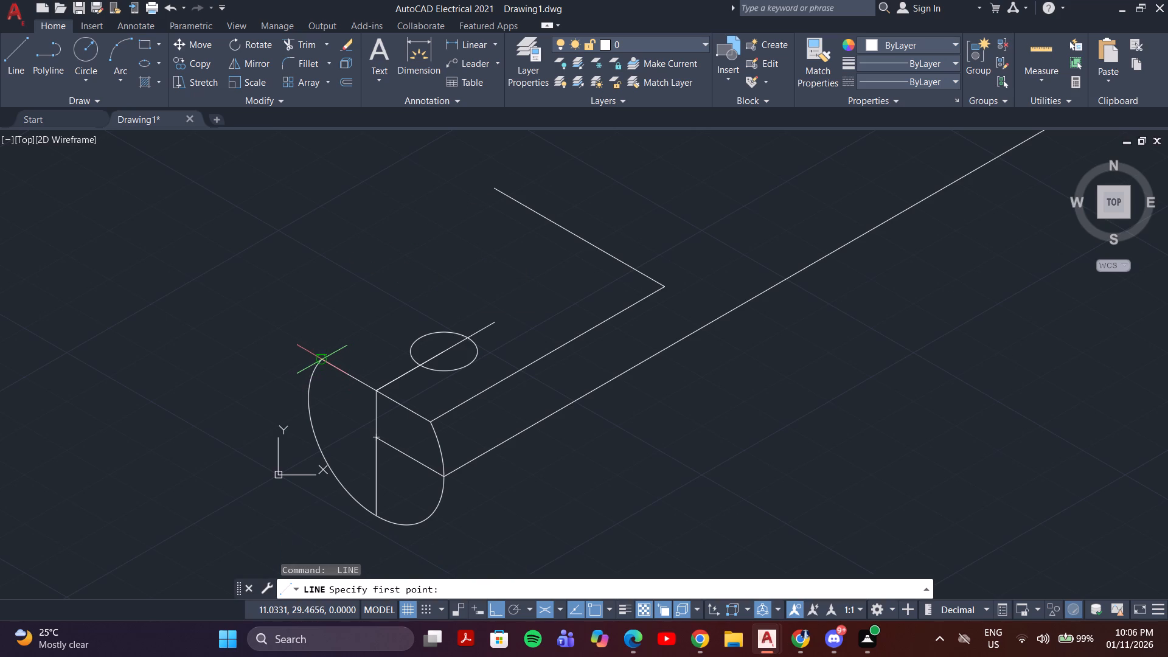
pyautogui.click(323, 360)
pyautogui.click(562, 187)
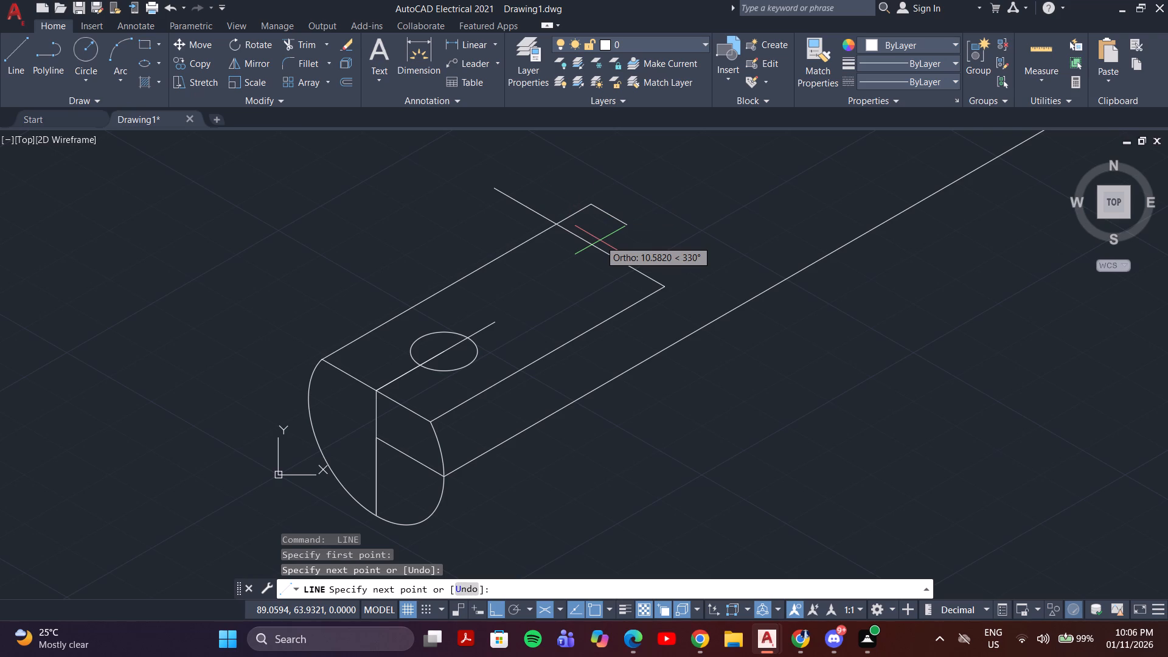
pyautogui.press('Escape')
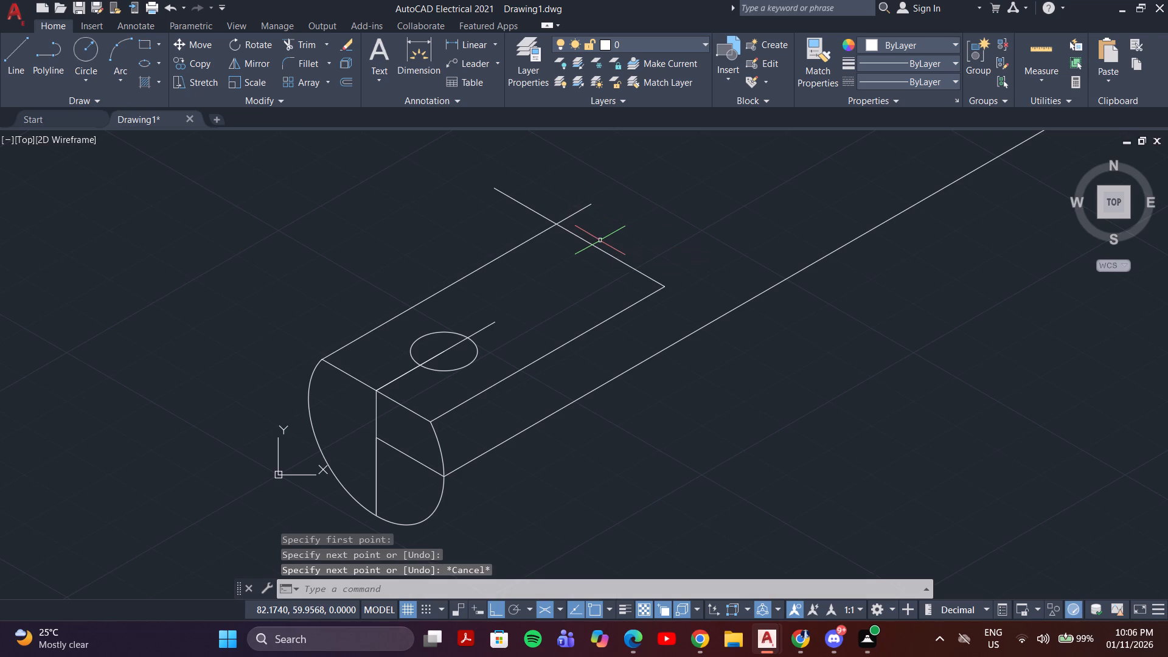
# Trim the two overhanging line ends at the flat's far upper corner to form a clean corner.
pyautogui.write('tr')
pyautogui.press('Return')
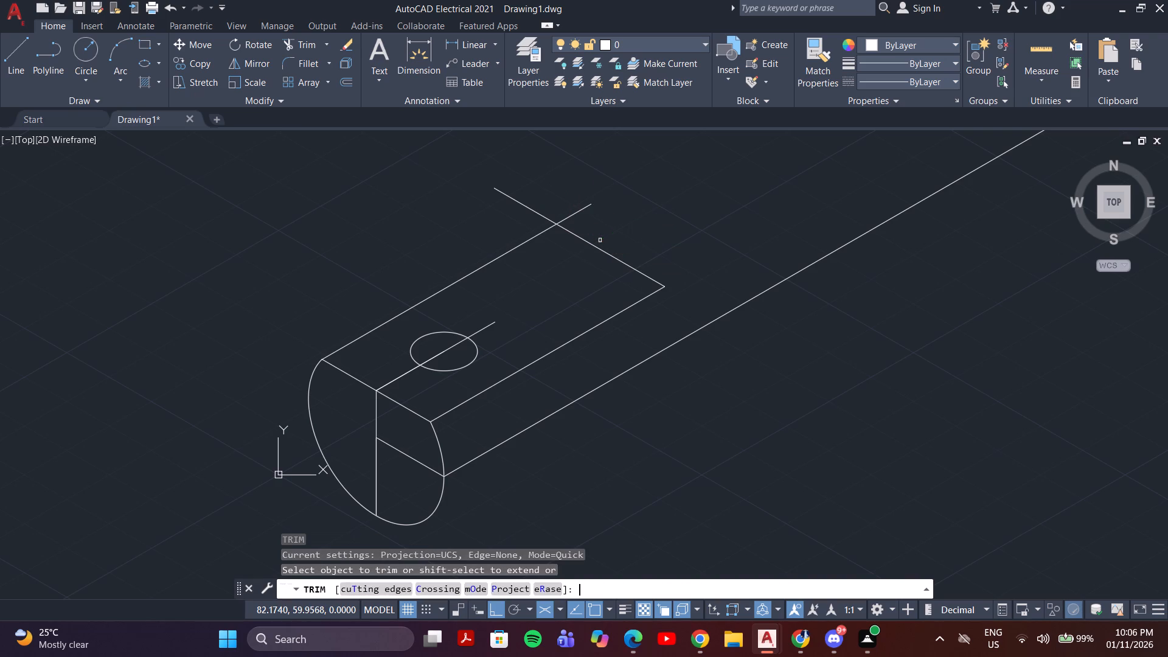
pyautogui.scroll(4, 593, 243)
pyautogui.moveTo(525, 211); pyautogui.dragTo(493, 456, button='middle')
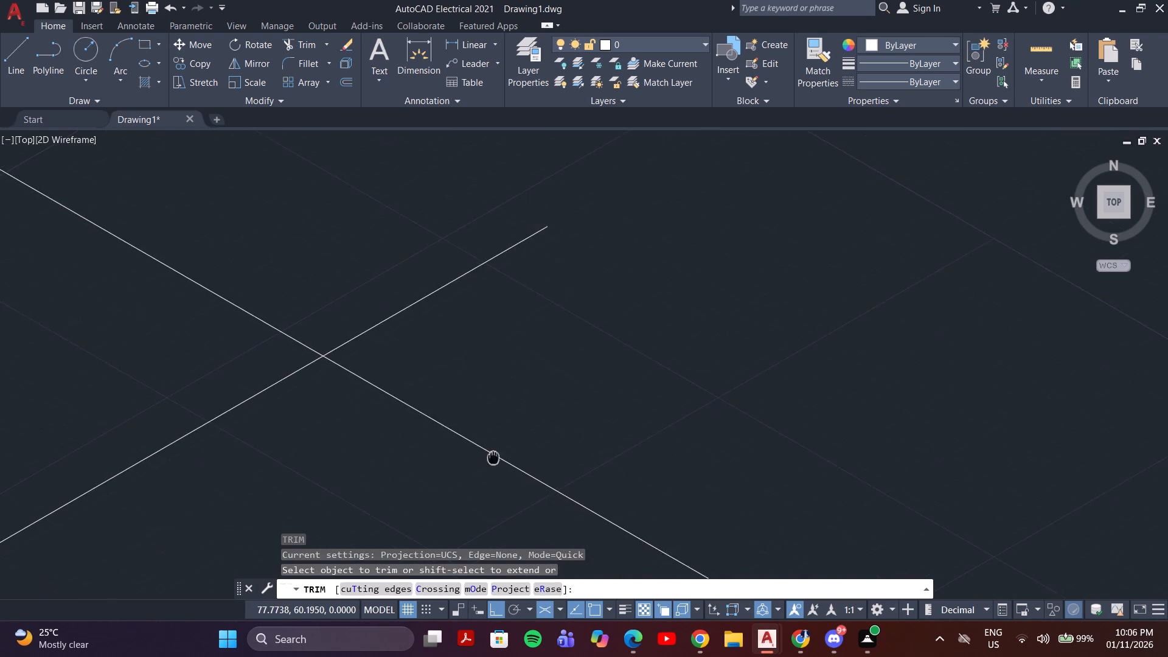
pyautogui.moveTo(493, 456); pyautogui.dragTo(494, 454, button='middle')
pyautogui.scroll(-3, 487, 437)
pyautogui.moveTo(401, 402); pyautogui.dragTo(497, 406)
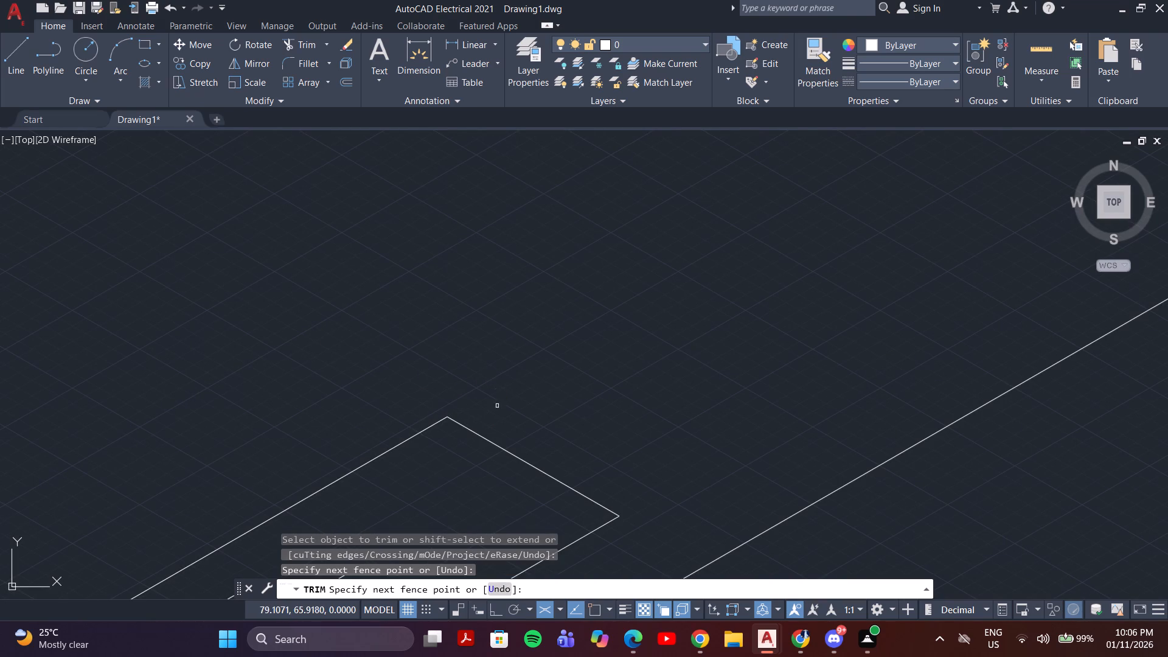
pyautogui.scroll(-2, 684, 283)
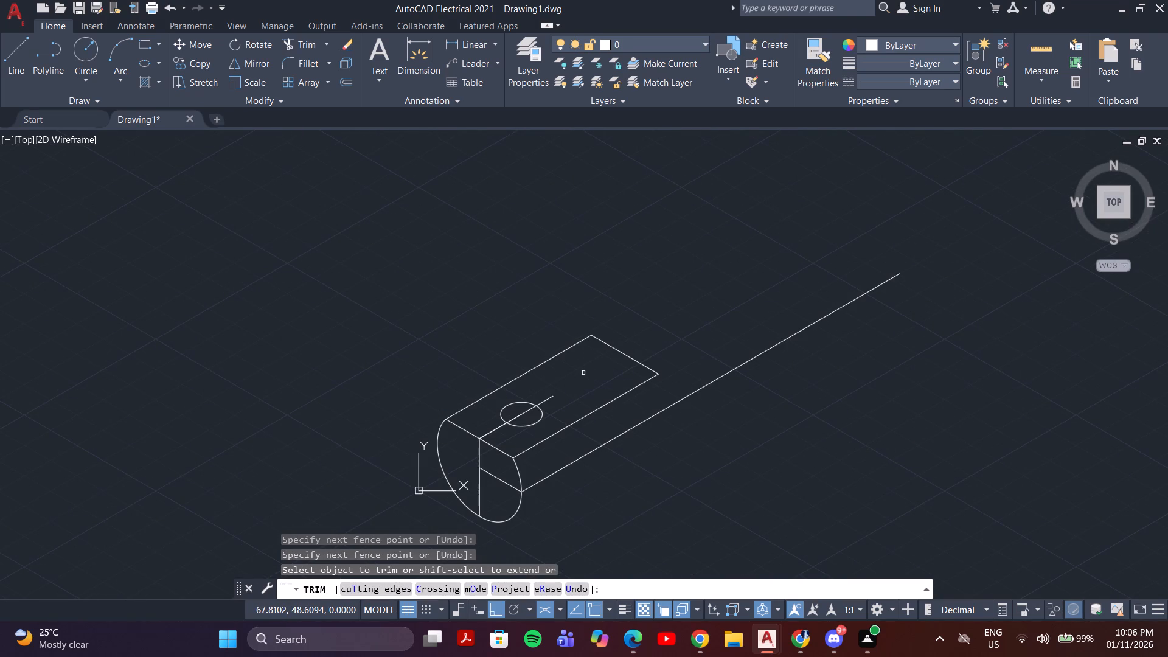
pyautogui.press('Escape')
# Draw lines at 150° and 330° from the 35-unit line's far end, reaching past both long edges of the flat.
pyautogui.scroll(2, 507, 408)
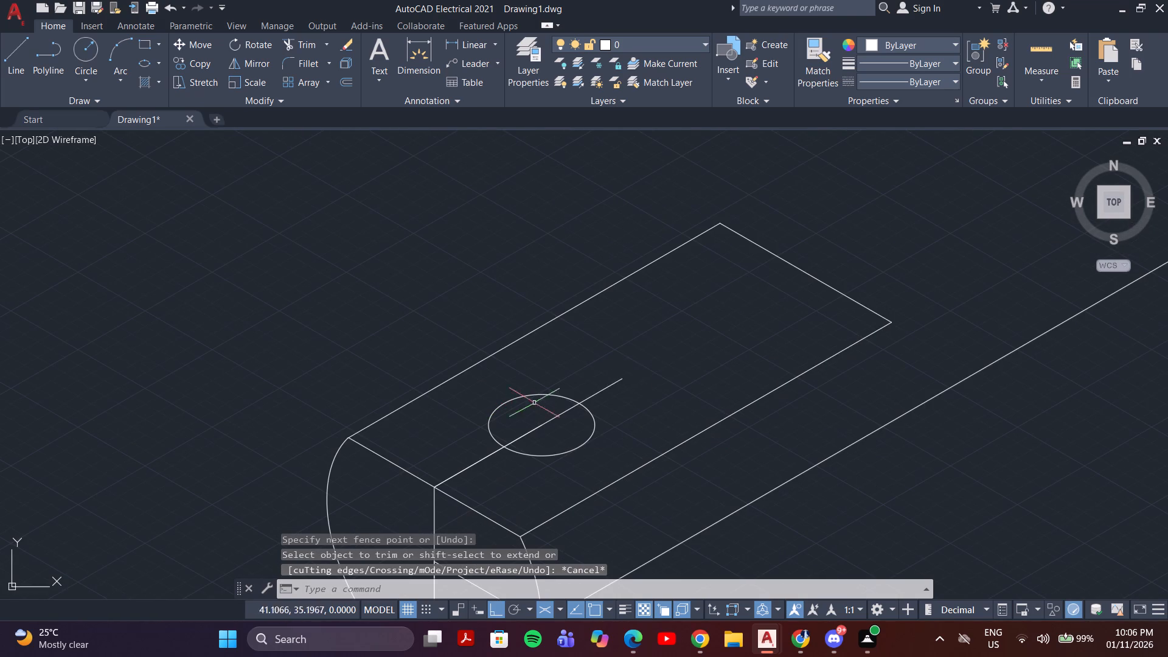
pyautogui.moveTo(652, 367); pyautogui.dragTo(644, 367)
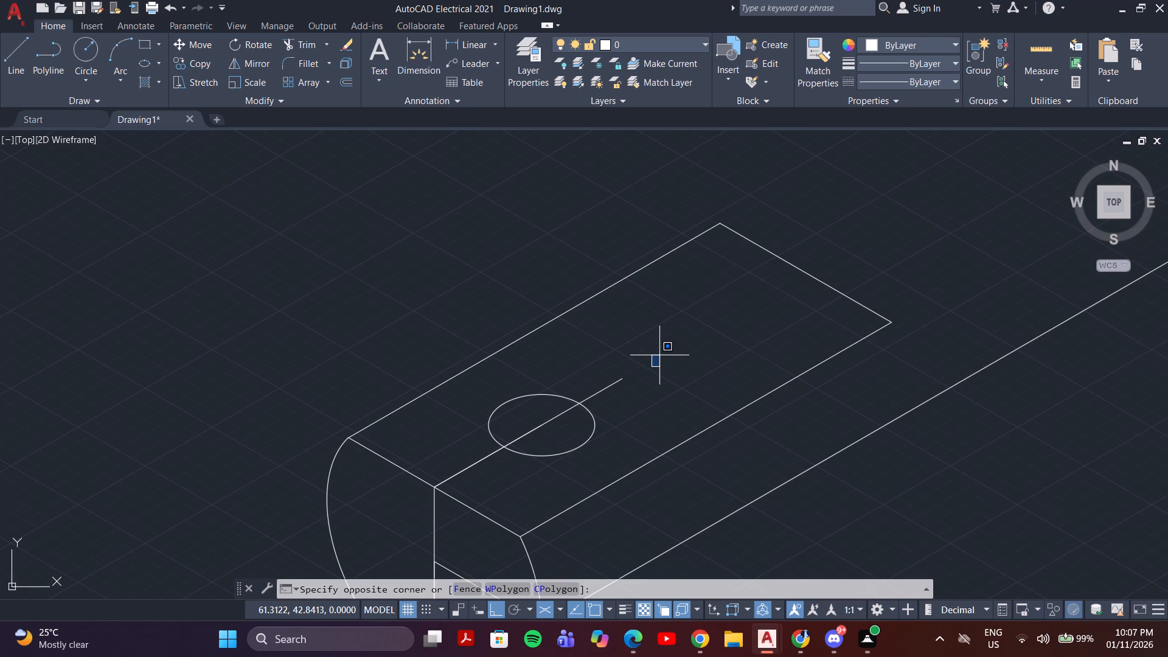
pyautogui.press('Escape')
pyautogui.press('Escape')
pyautogui.press('l')
pyautogui.press('Return')
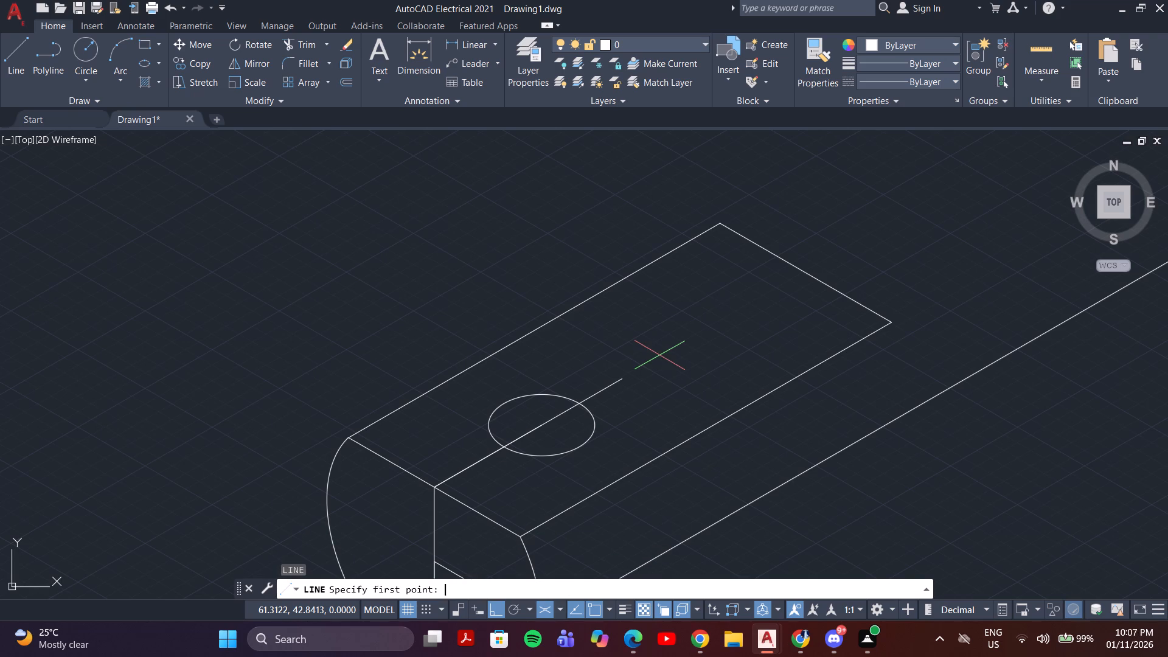
pyautogui.click(620, 377)
pyautogui.click(483, 287)
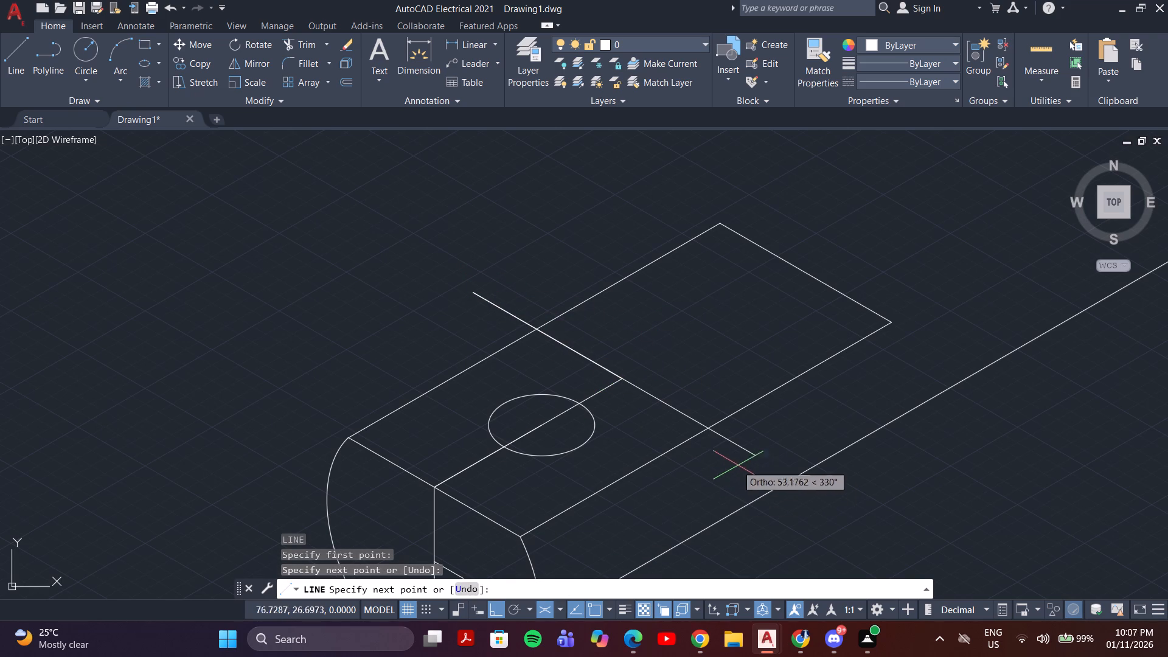
pyautogui.click(726, 456)
pyautogui.press('Escape')
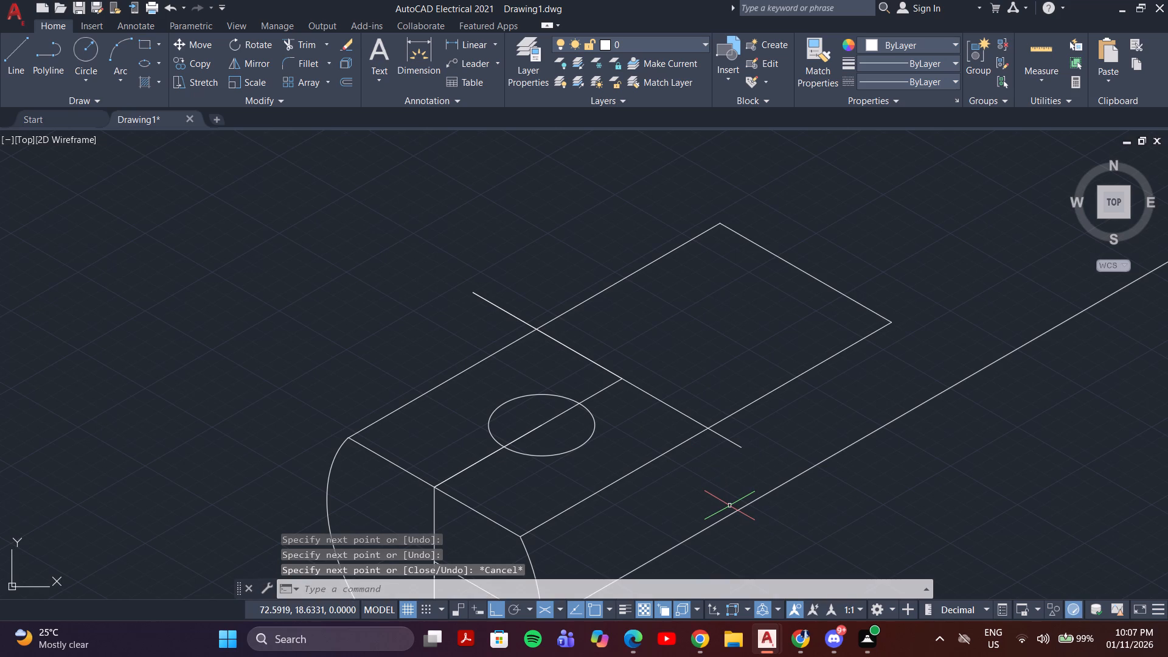
# Trim the new cross line's overhangs outside both long edges of the flat.
pyautogui.write('tr')
pyautogui.press('Return')
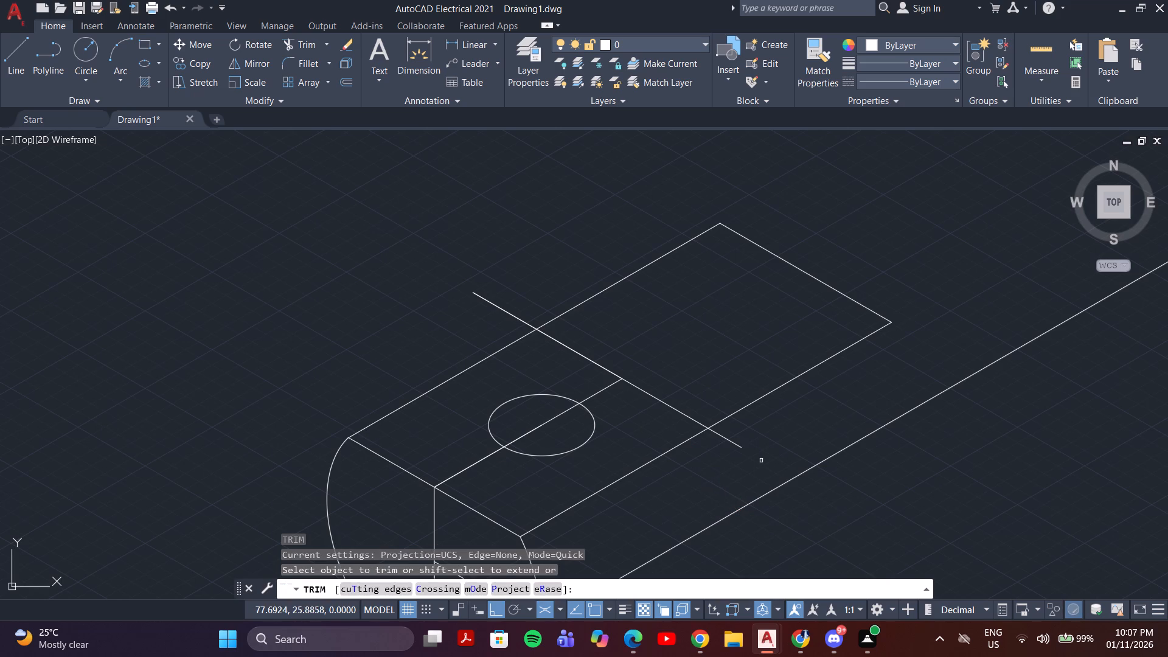
pyautogui.scroll(3, 761, 461)
pyautogui.moveTo(698, 390); pyautogui.dragTo(572, 447)
pyautogui.scroll(-5, 572, 447)
pyautogui.scroll(4, 494, 388)
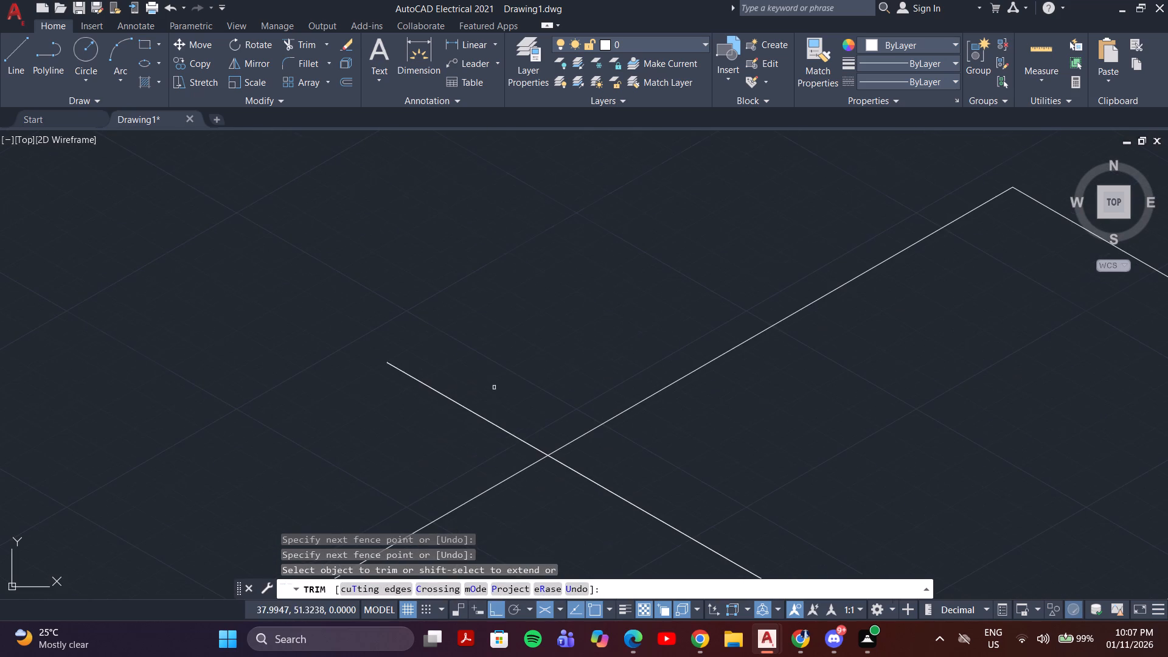
pyautogui.moveTo(496, 384); pyautogui.dragTo(379, 483)
pyautogui.scroll(-4, 422, 457)
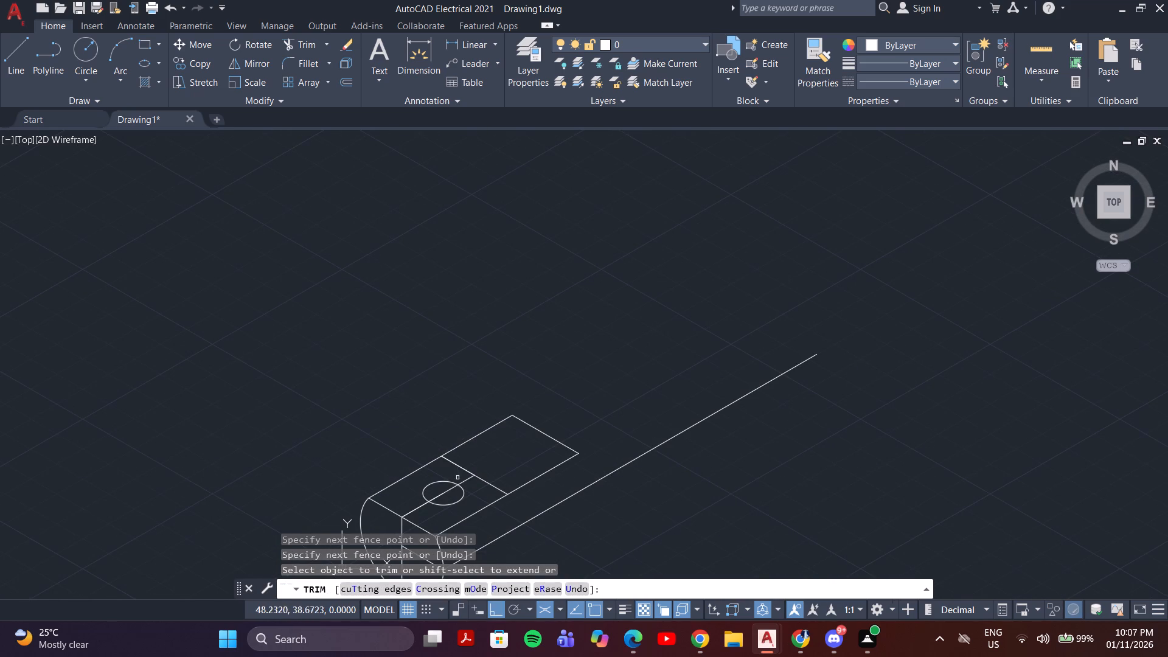
pyautogui.scroll(3, 460, 487)
pyautogui.press('Escape')
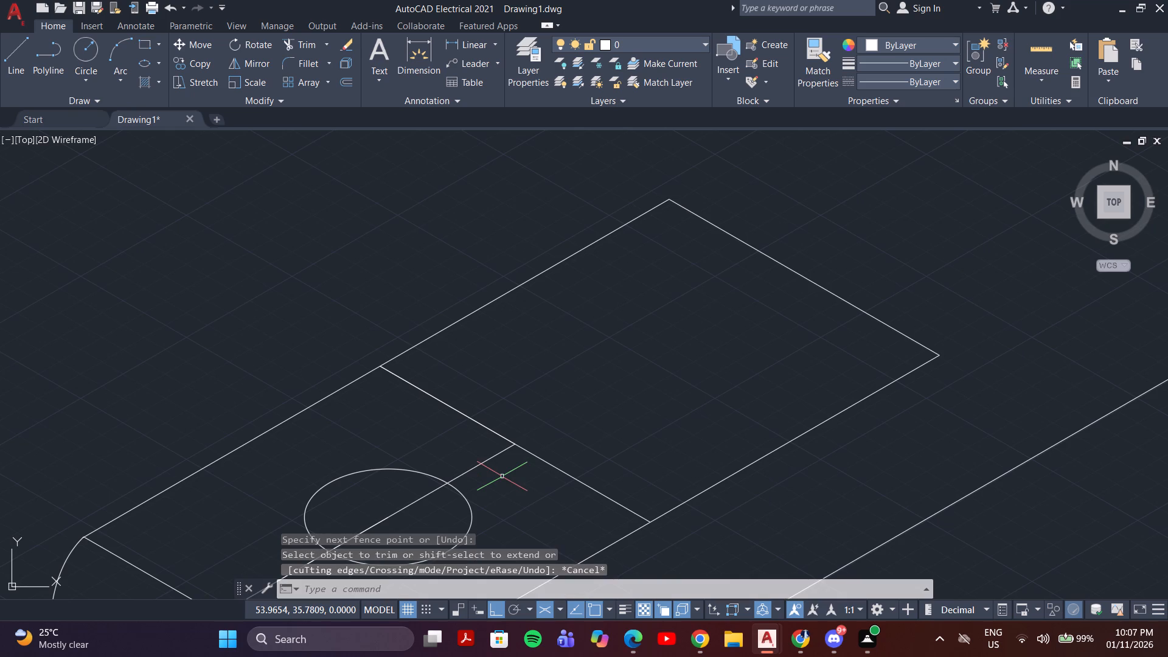
# Delete the 35-unit construction line between the flat's front edge and the cross line.
pyautogui.scroll(3, 485, 487)
pyautogui.moveTo(470, 434); pyautogui.dragTo(457, 421)
pyautogui.click(417, 379)
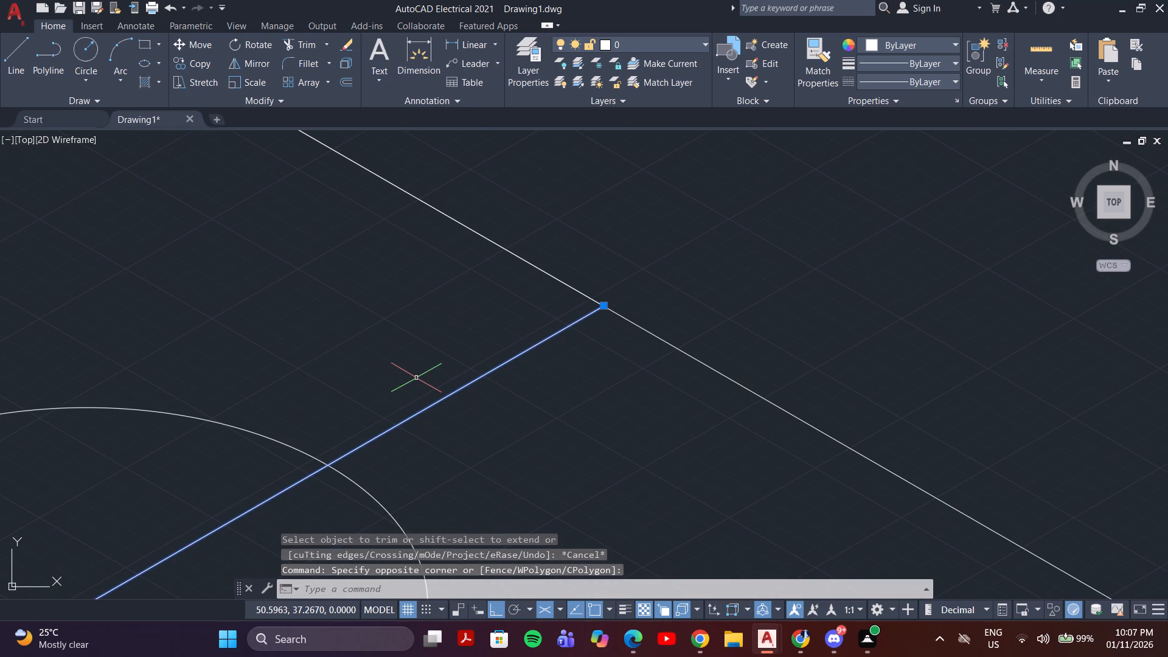
pyautogui.press('Delete')
pyautogui.scroll(-4, 427, 375)
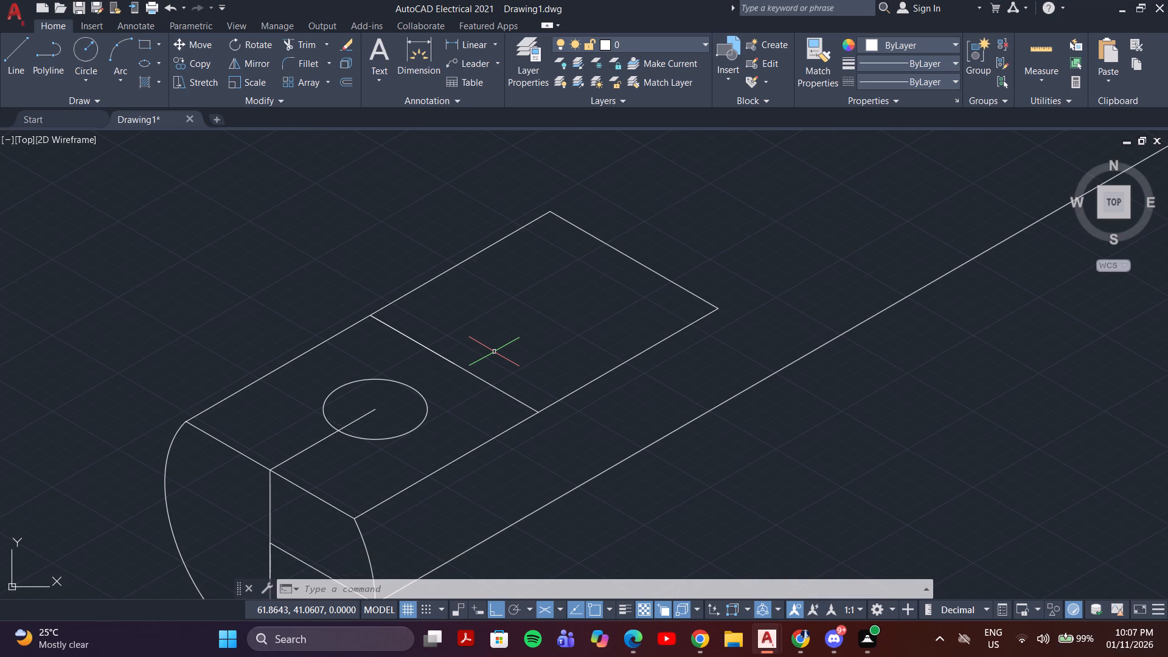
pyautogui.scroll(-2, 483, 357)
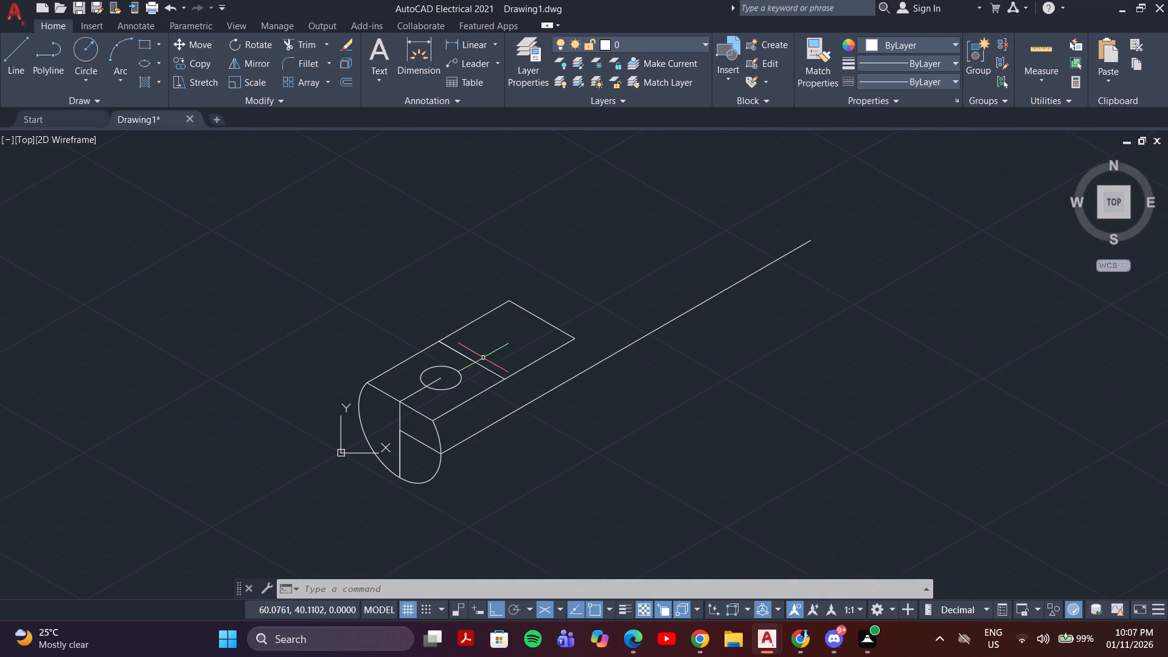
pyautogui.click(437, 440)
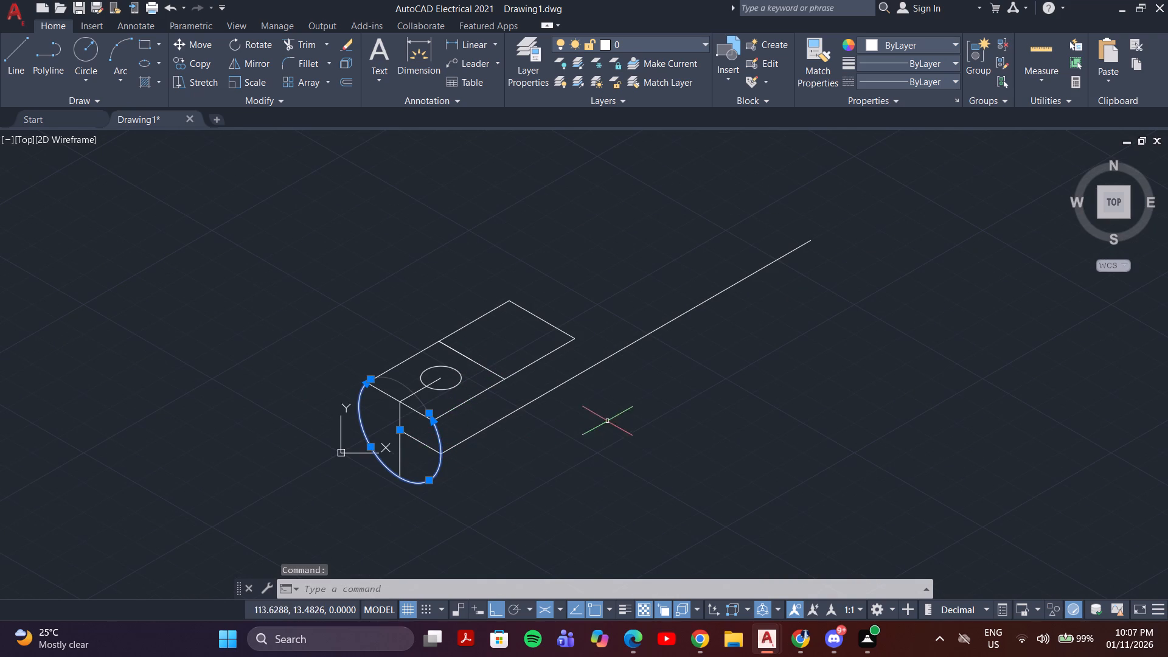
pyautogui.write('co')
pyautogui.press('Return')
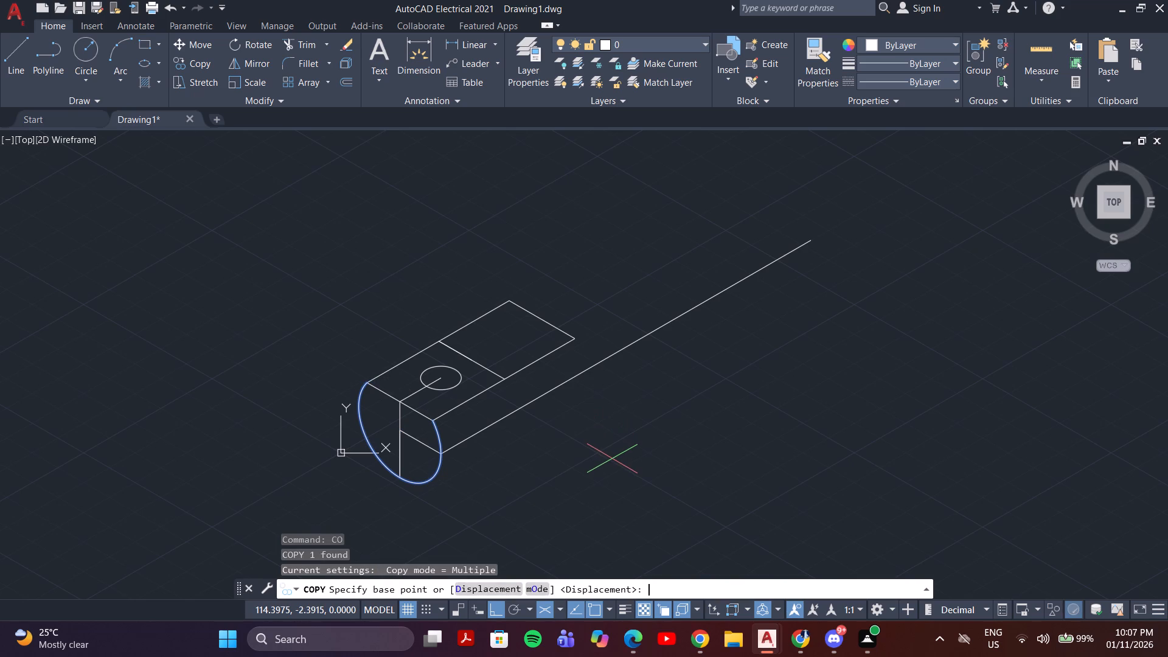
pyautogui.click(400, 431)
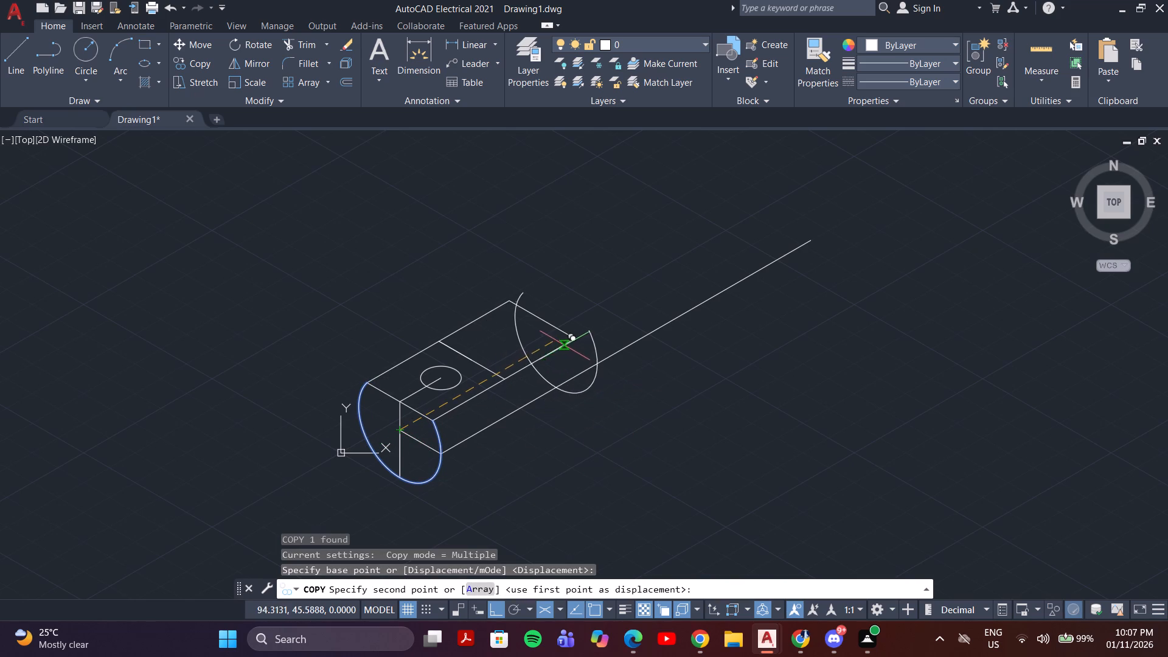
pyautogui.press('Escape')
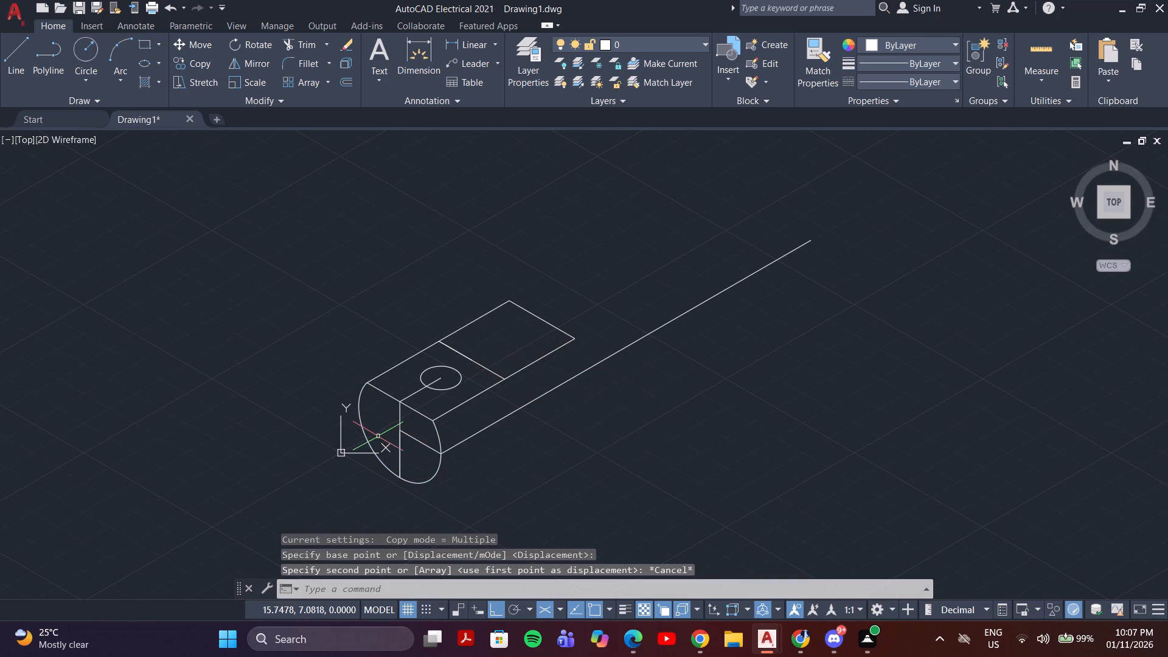
# Copy the shaft's front end arc from the flat's near front corner to the matching corner at the flat's far end.
pyautogui.scroll(3, 378, 436)
pyautogui.moveTo(655, 399); pyautogui.dragTo(634, 408)
pyautogui.click(577, 435)
pyautogui.write('co')
pyautogui.press('Return')
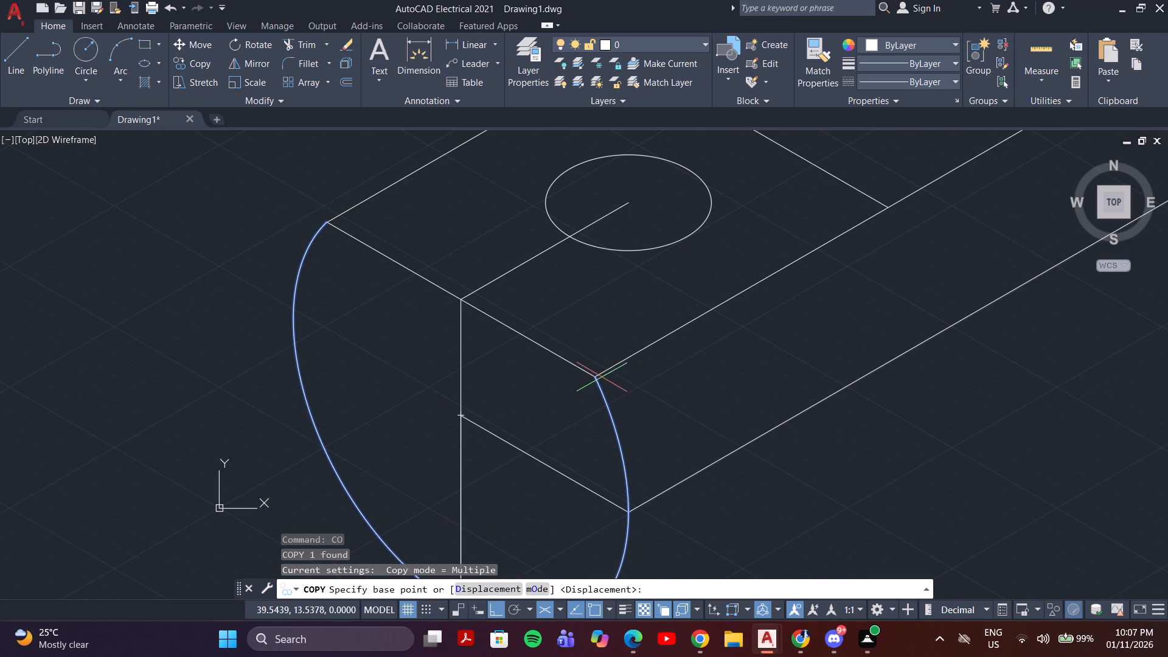
pyautogui.click(592, 377)
pyautogui.moveTo(697, 330); pyautogui.dragTo(344, 551, button='middle')
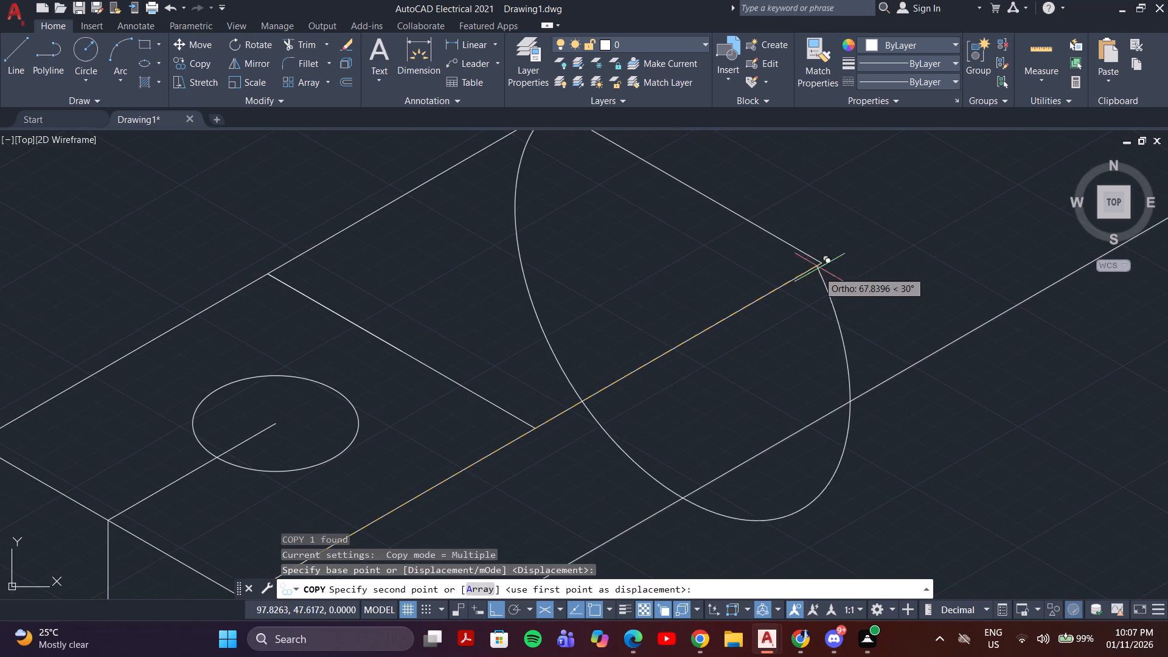
pyautogui.click(820, 264)
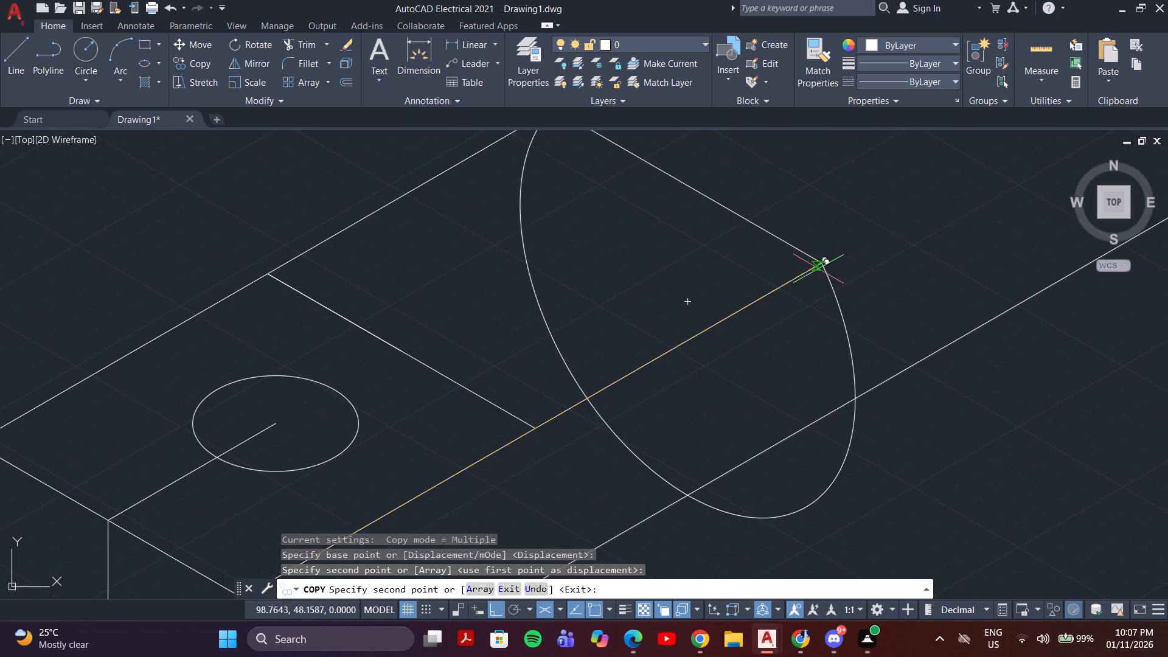
pyautogui.scroll(-2, 835, 330)
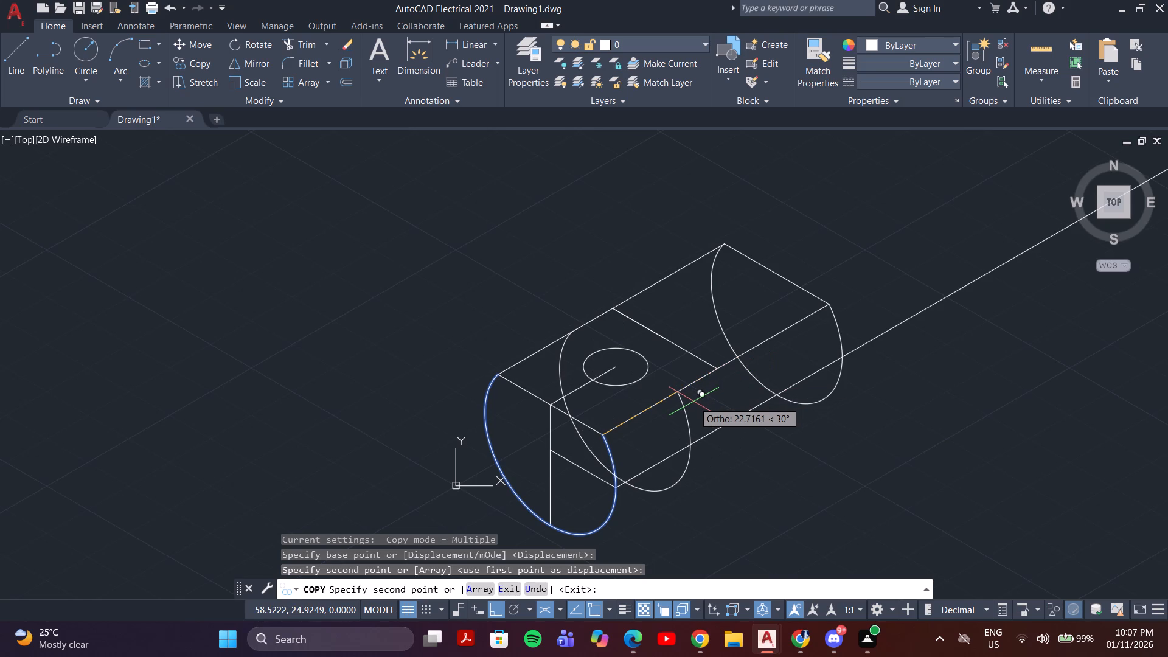
pyautogui.press('Escape')
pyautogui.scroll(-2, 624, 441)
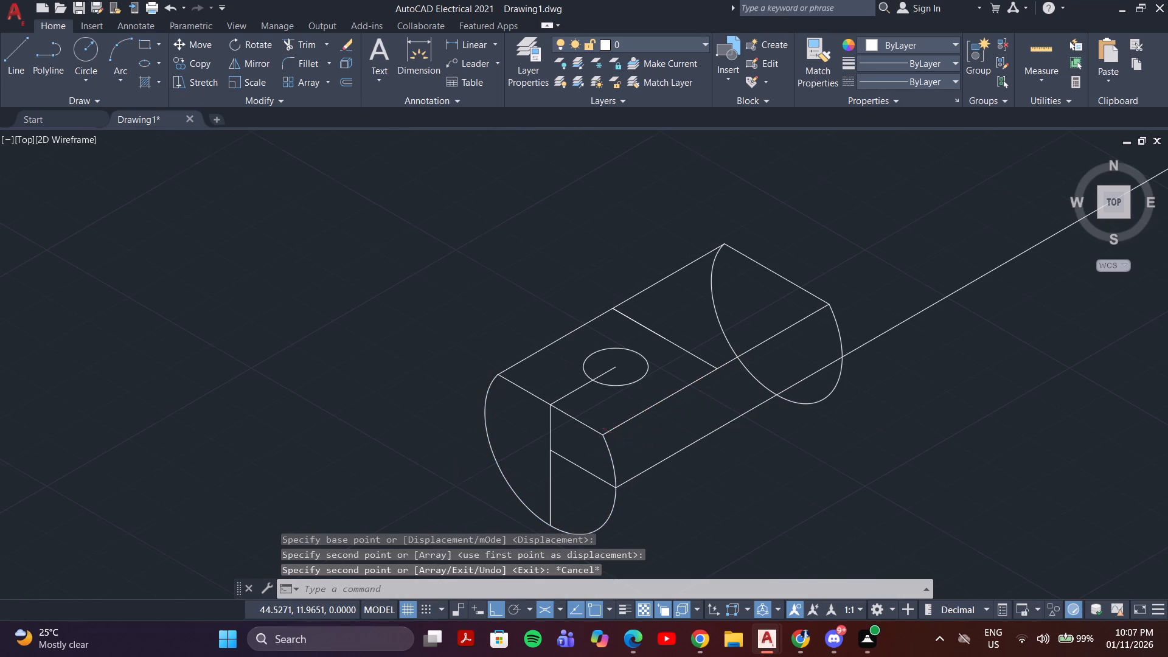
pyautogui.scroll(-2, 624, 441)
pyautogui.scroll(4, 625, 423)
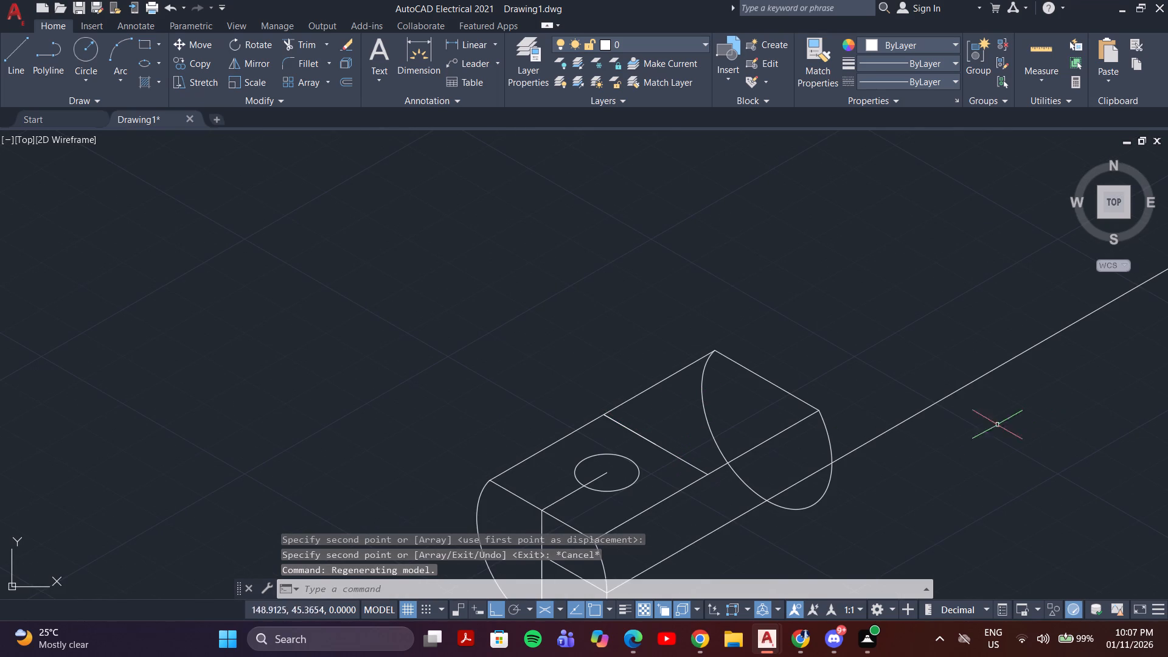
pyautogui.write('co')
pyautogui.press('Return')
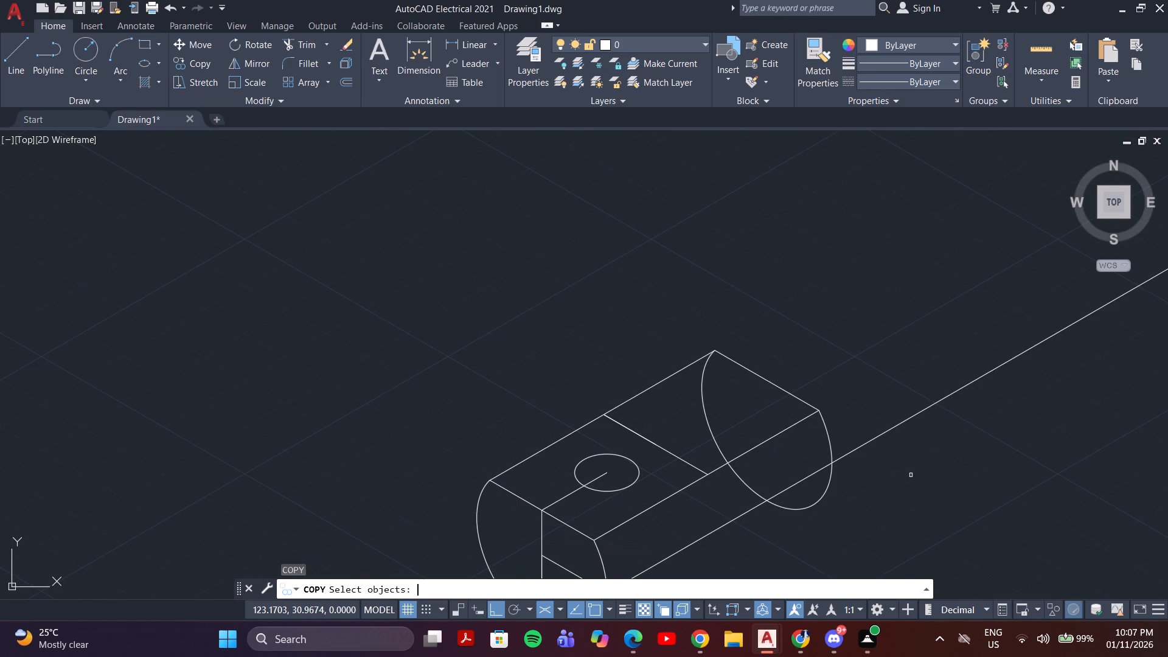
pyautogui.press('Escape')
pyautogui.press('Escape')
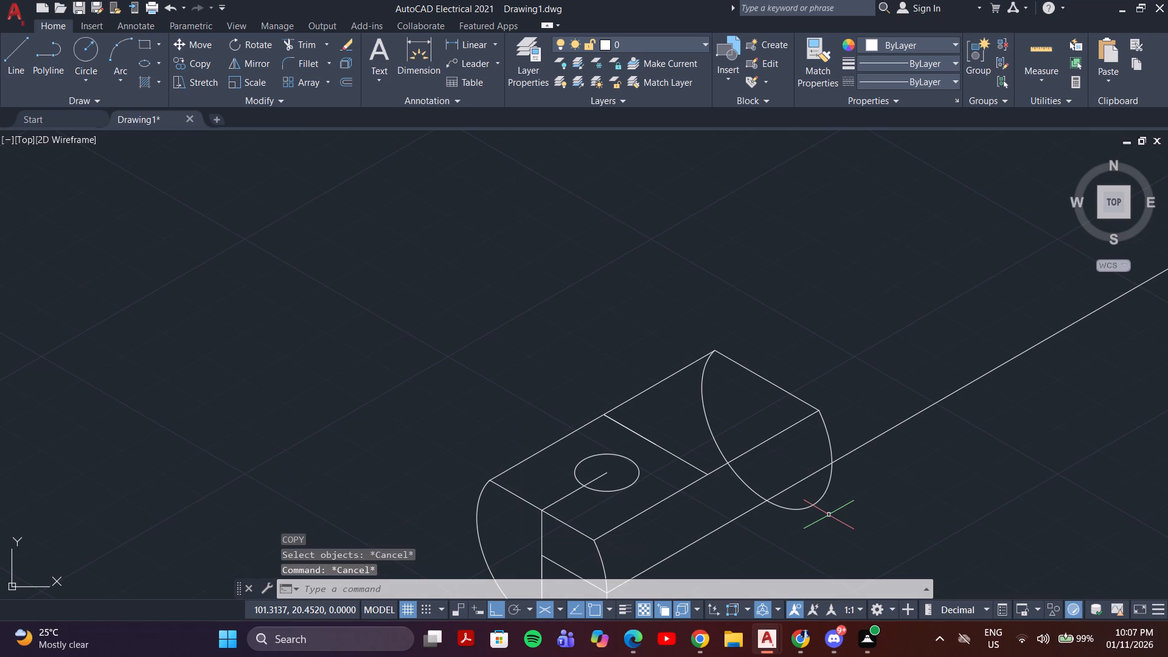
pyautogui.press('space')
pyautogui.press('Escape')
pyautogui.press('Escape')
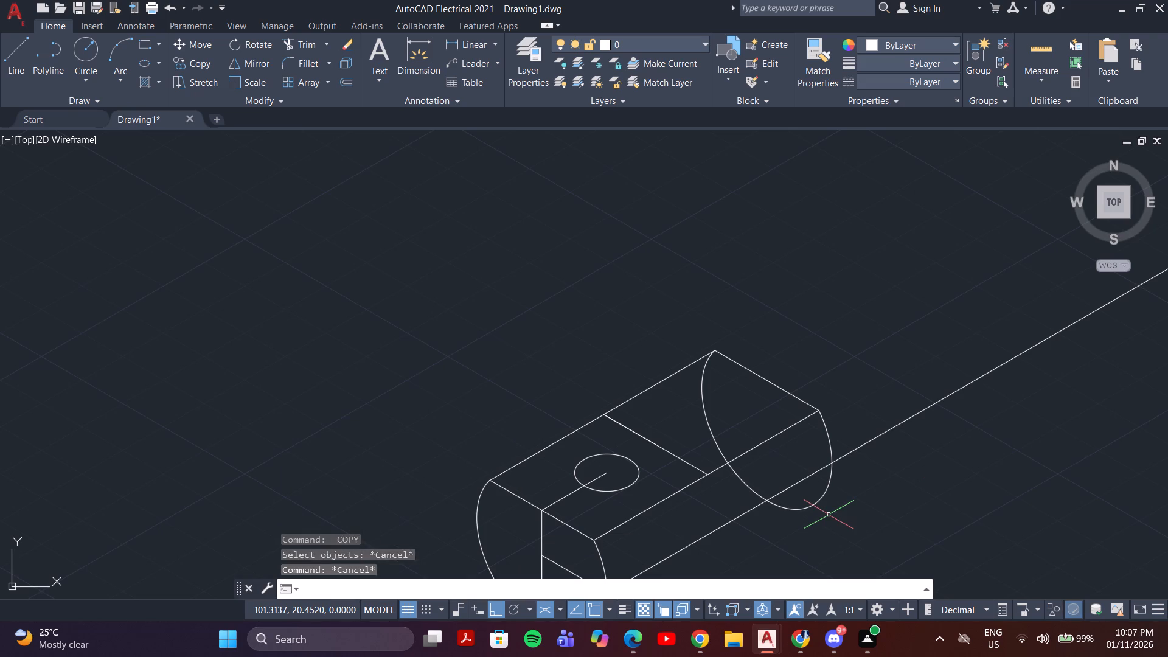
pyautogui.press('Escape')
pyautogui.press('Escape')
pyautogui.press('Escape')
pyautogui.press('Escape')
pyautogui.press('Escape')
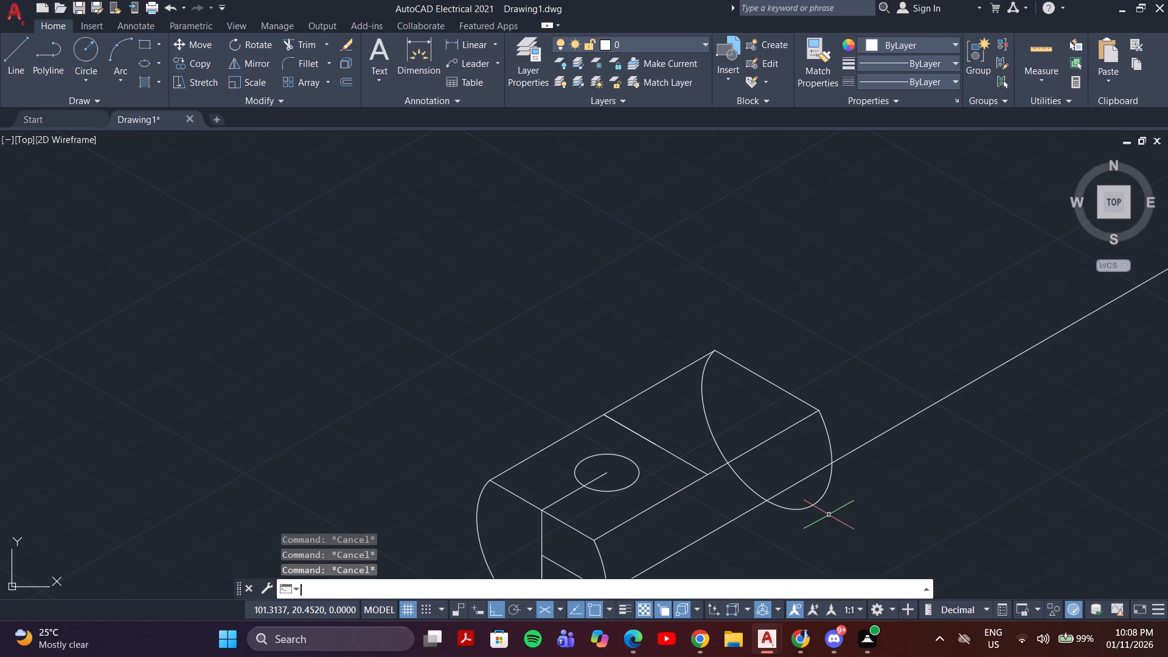
# Draw an isocircle on the left isoplane with Ortho off, centred on the copied arc at the flat's far end.
pyautogui.click(156, 60)
pyautogui.click(167, 122)
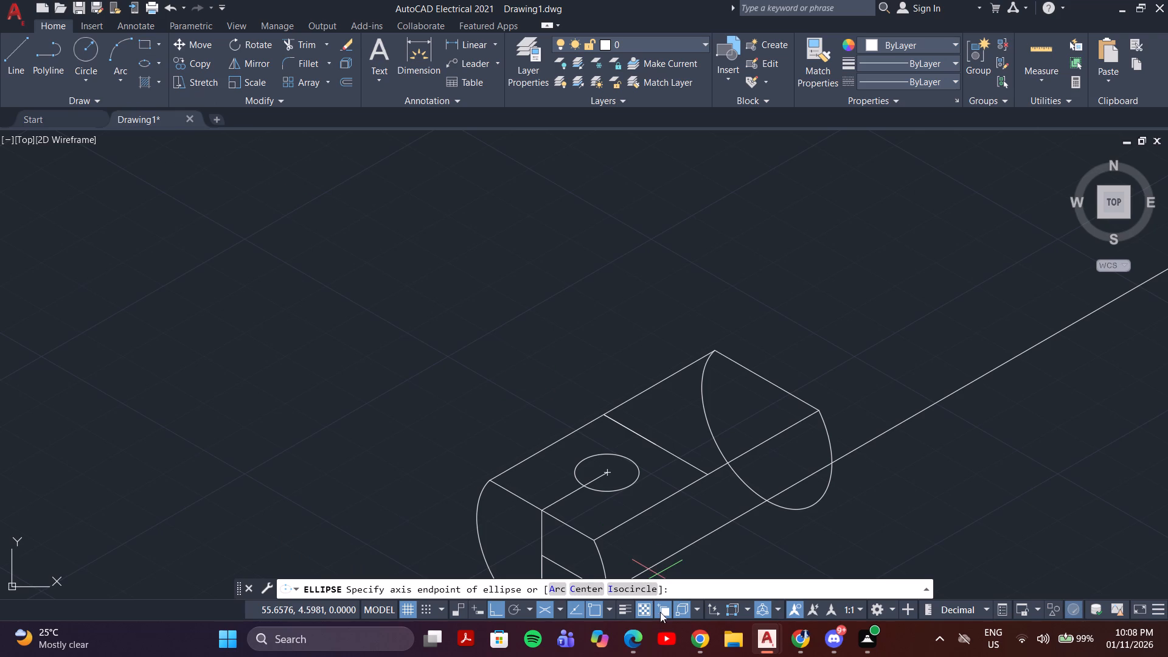
pyautogui.click(642, 593)
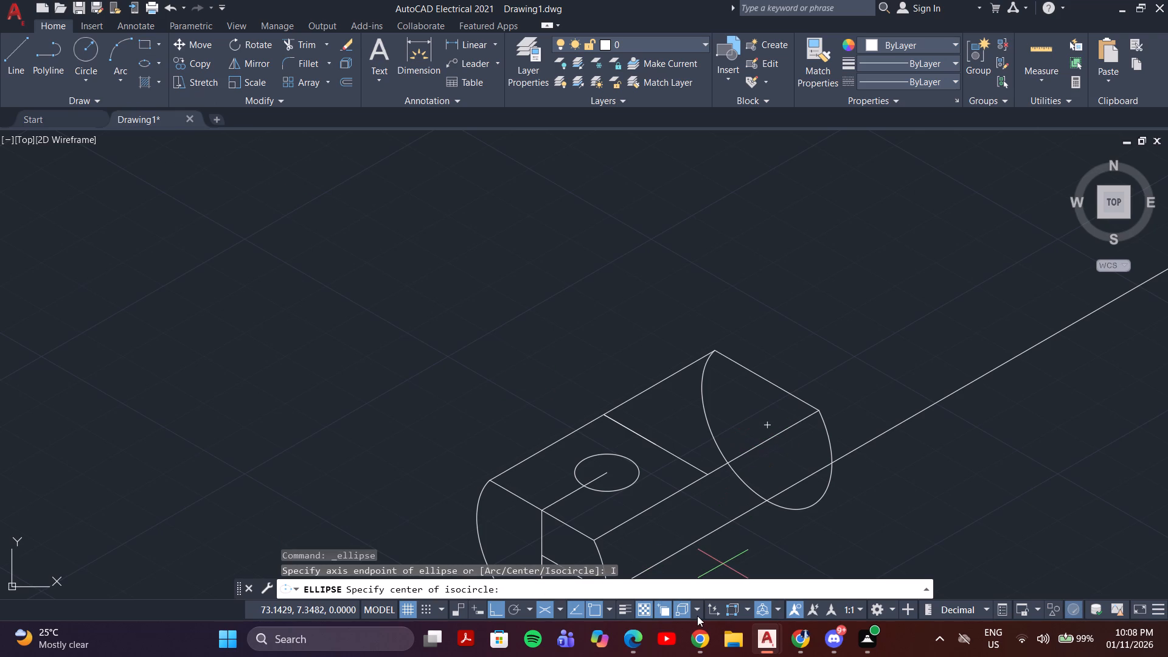
pyautogui.press('F5')
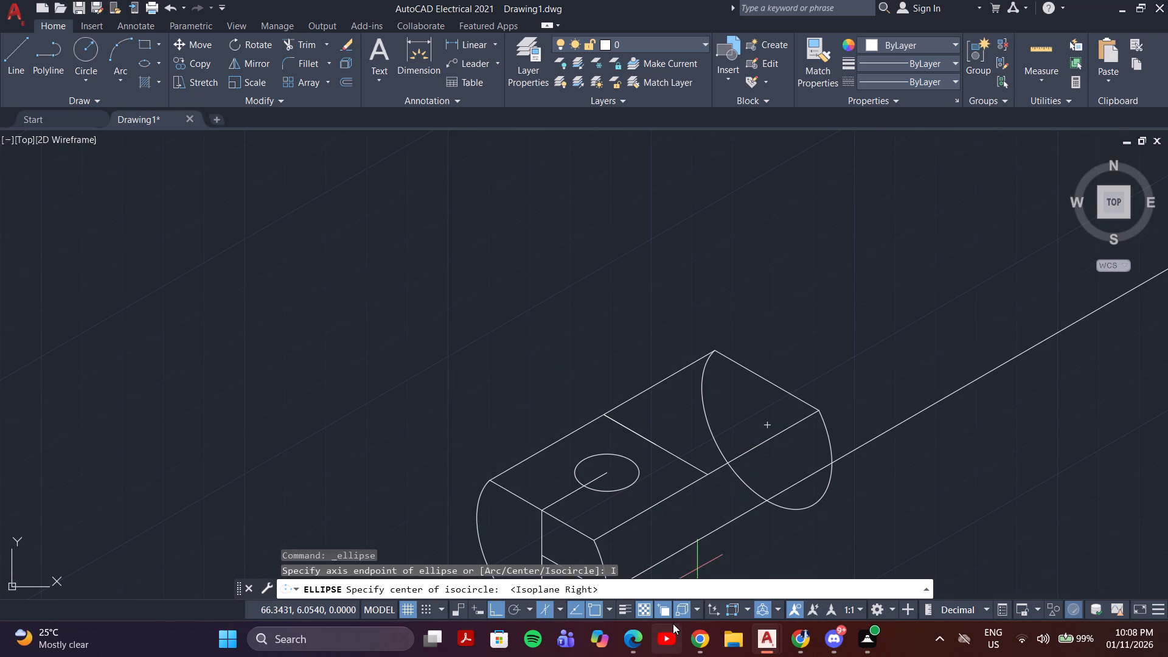
pyautogui.press('F5')
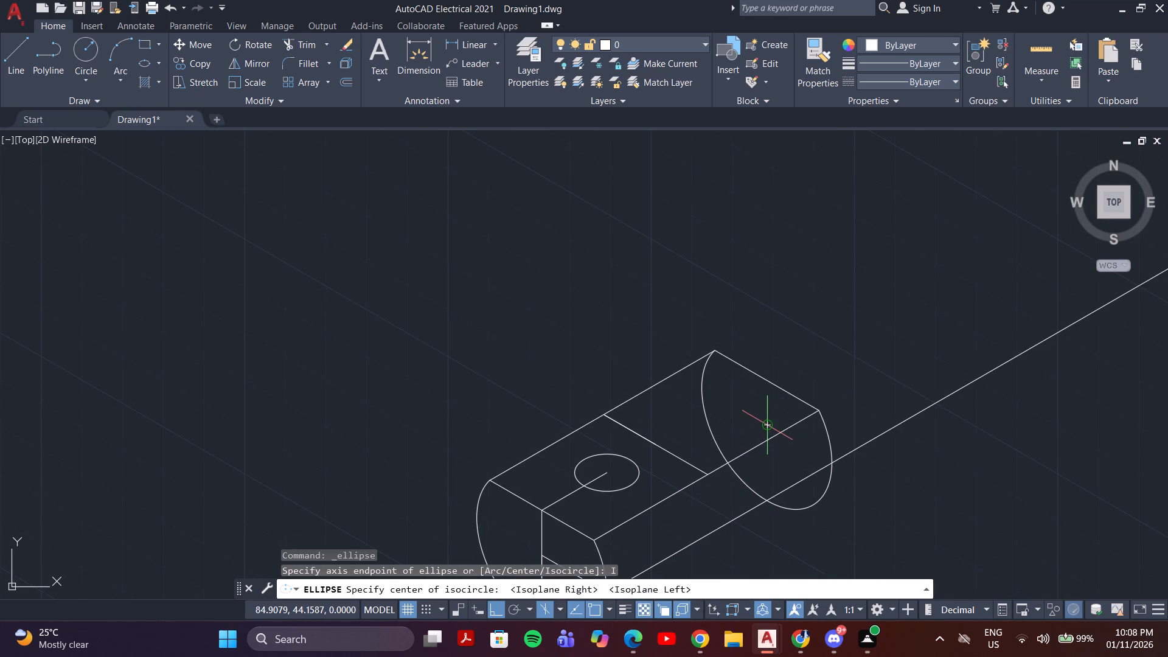
pyautogui.click(764, 425)
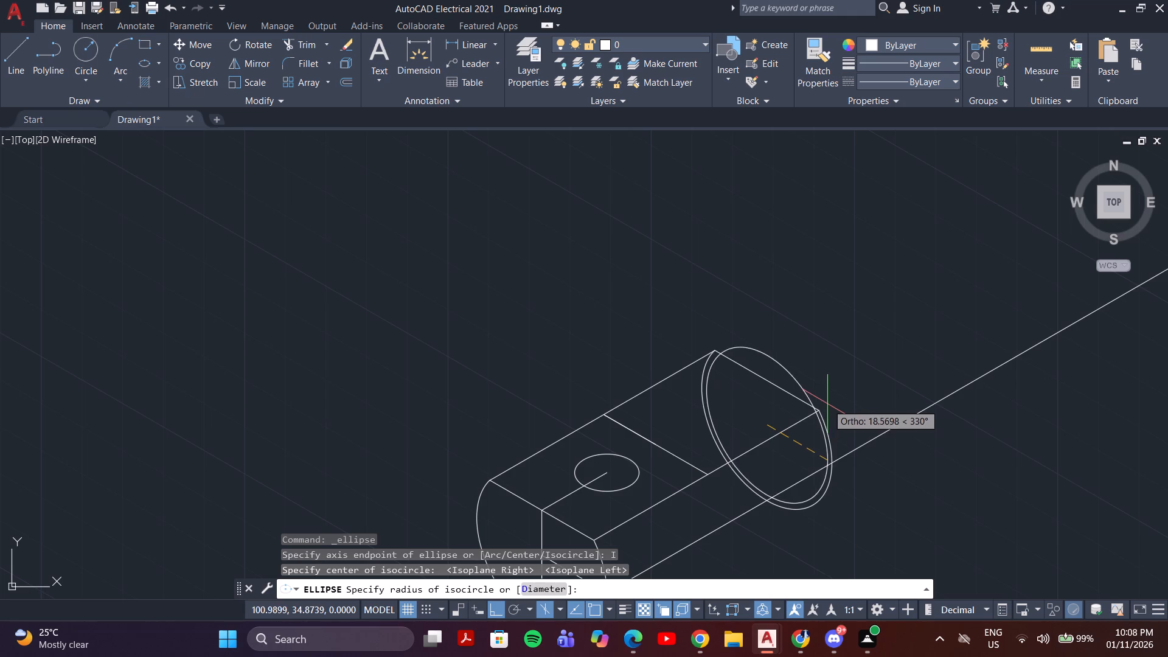
pyautogui.press('F8')
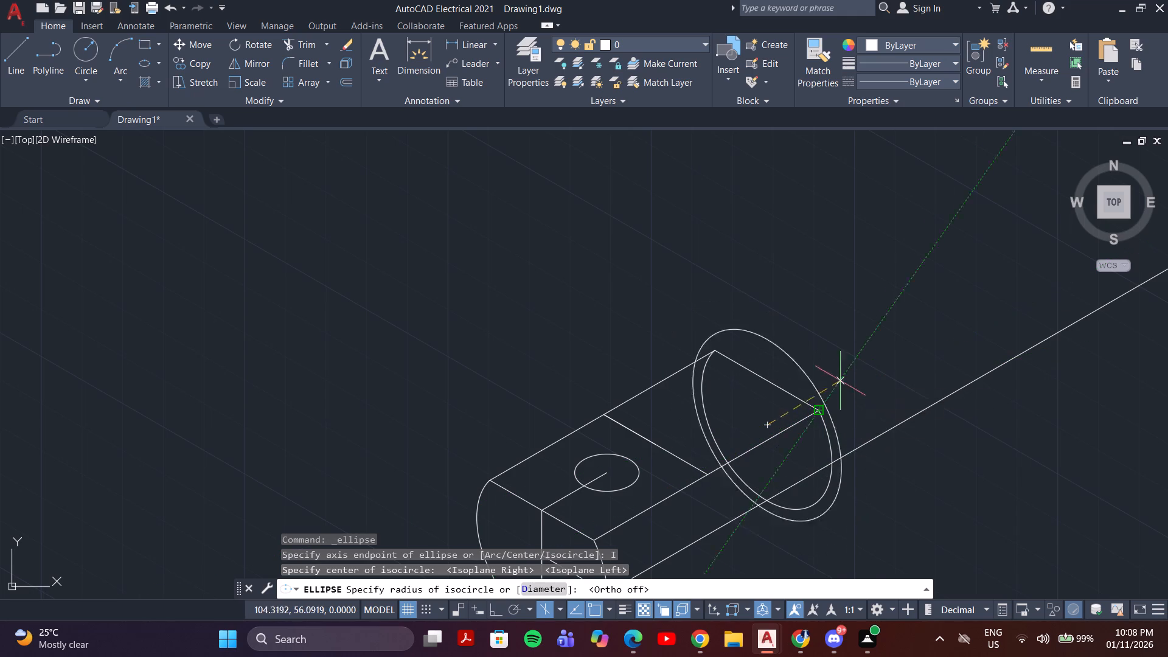
pyautogui.press('Escape')
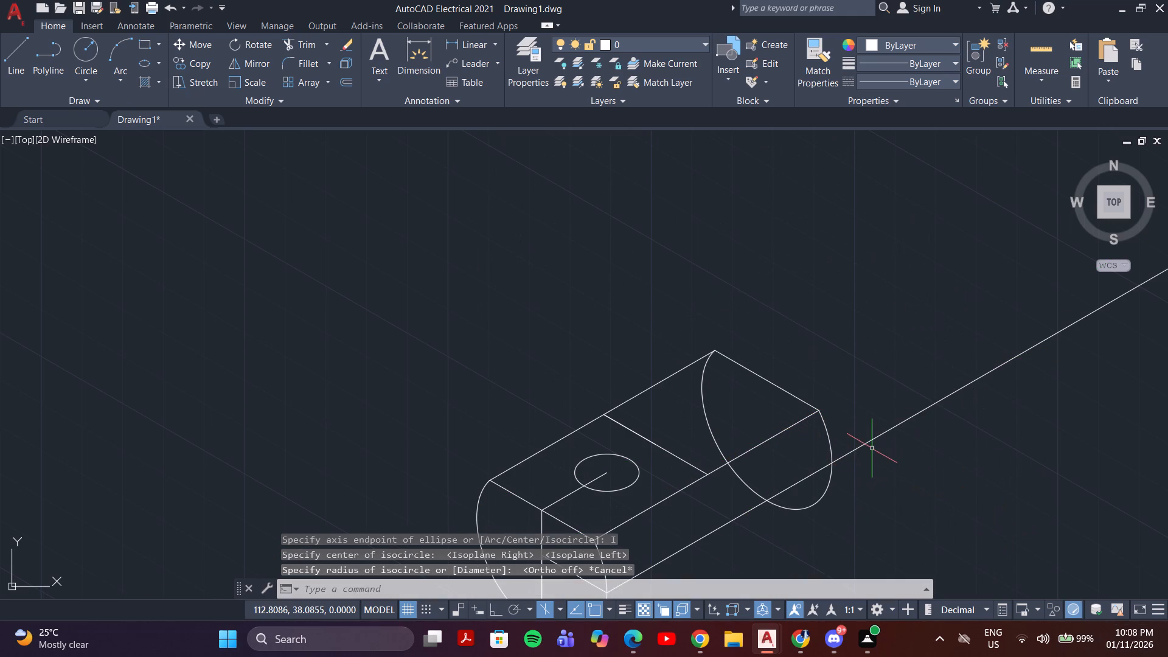
pyautogui.press('space')
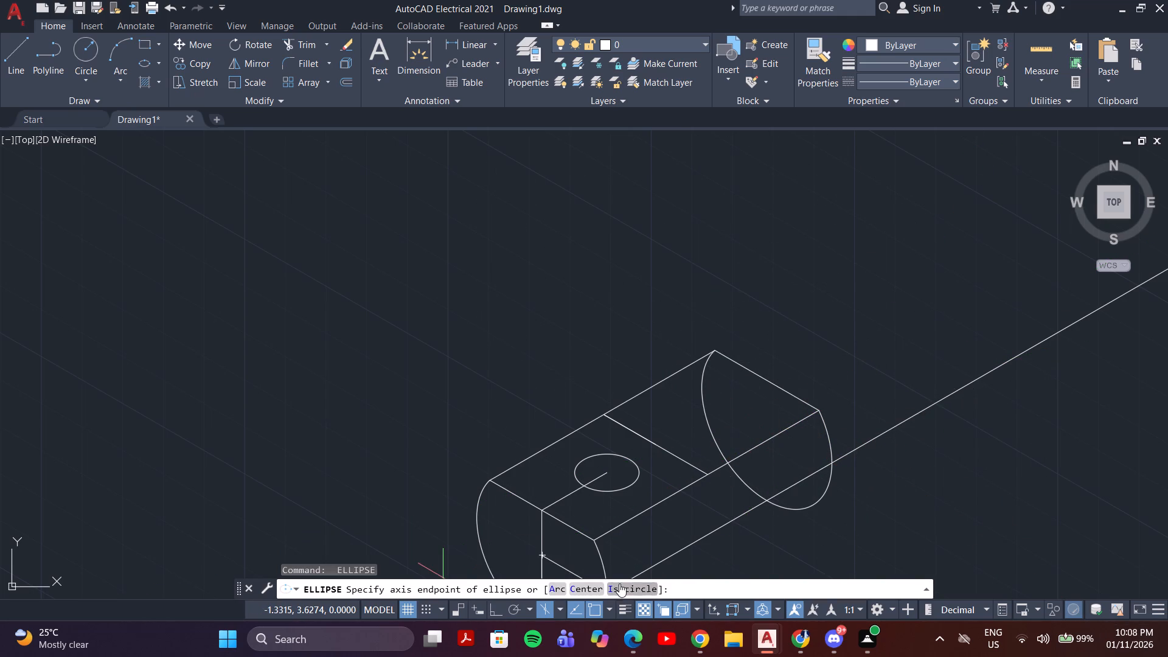
pyautogui.click(620, 583)
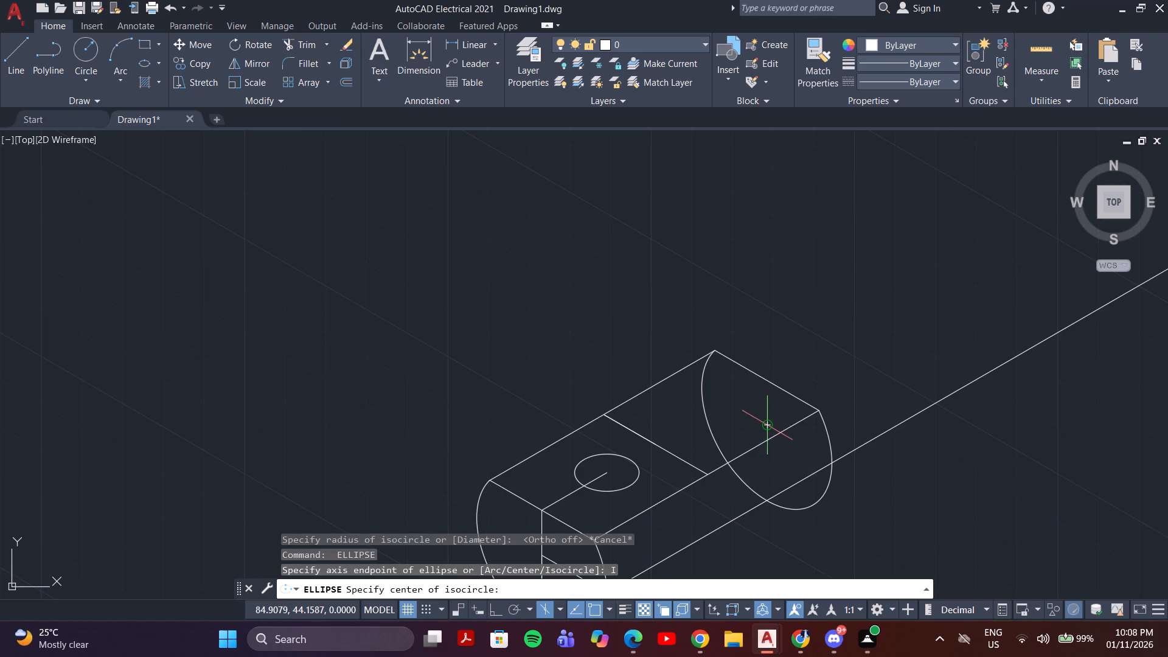
pyautogui.click(767, 421)
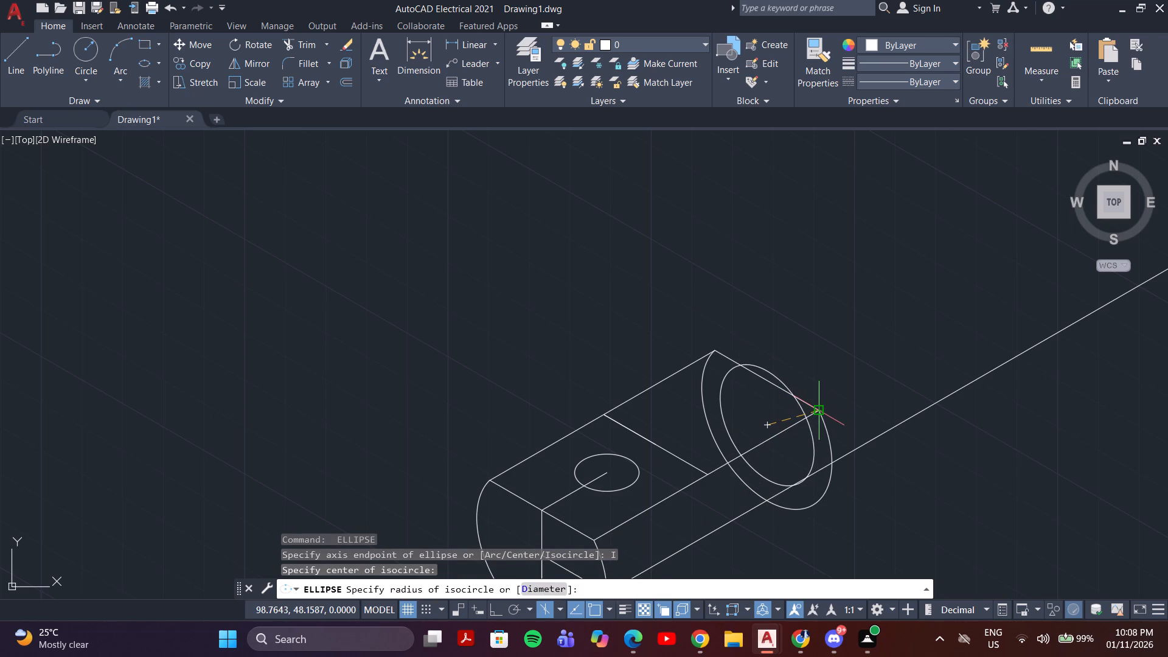
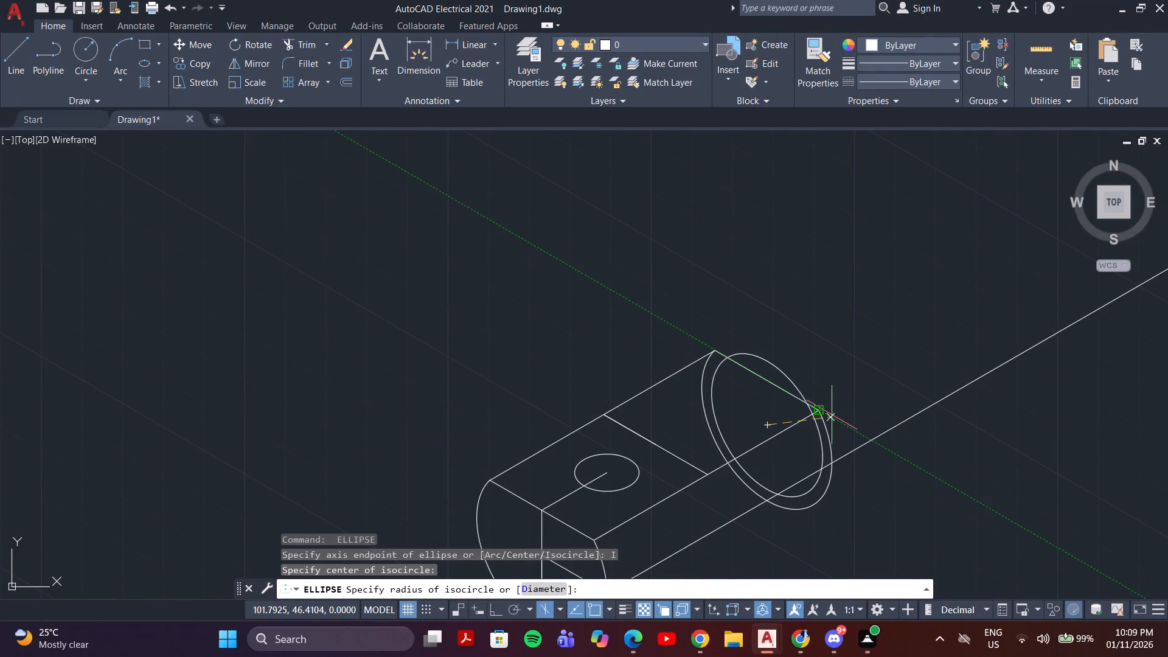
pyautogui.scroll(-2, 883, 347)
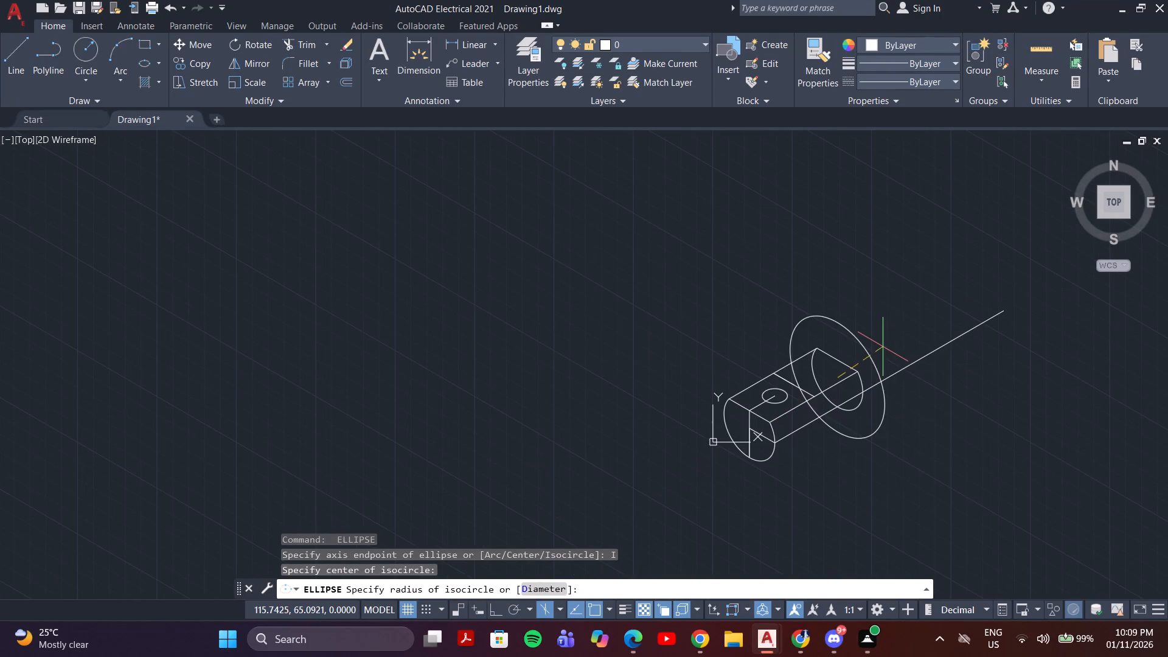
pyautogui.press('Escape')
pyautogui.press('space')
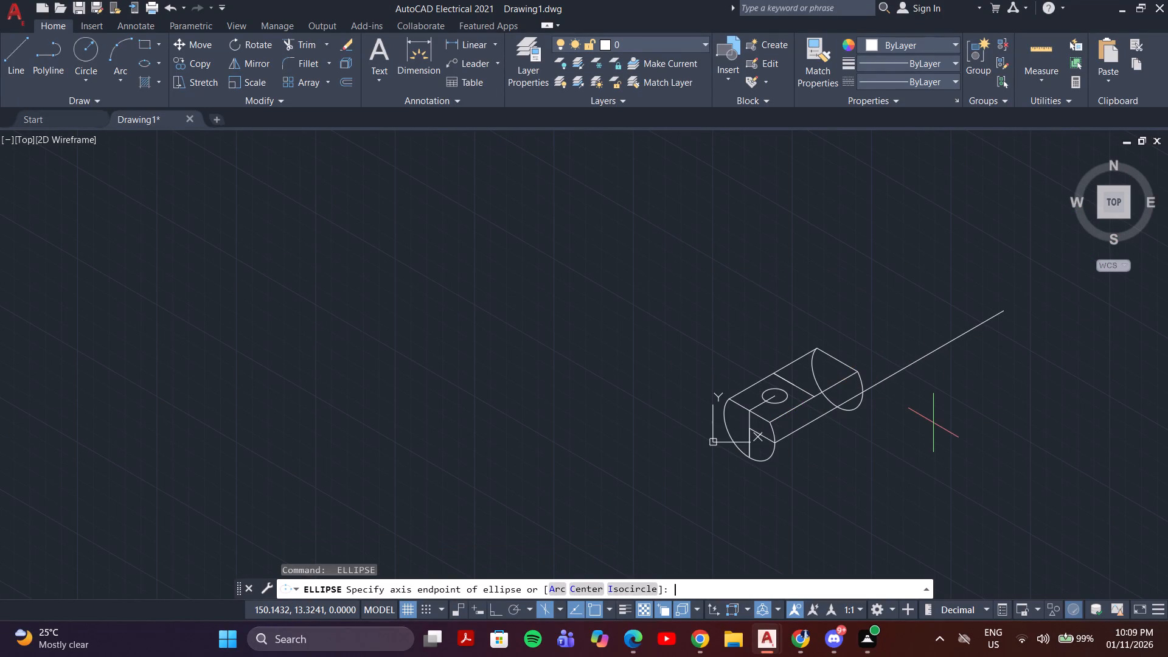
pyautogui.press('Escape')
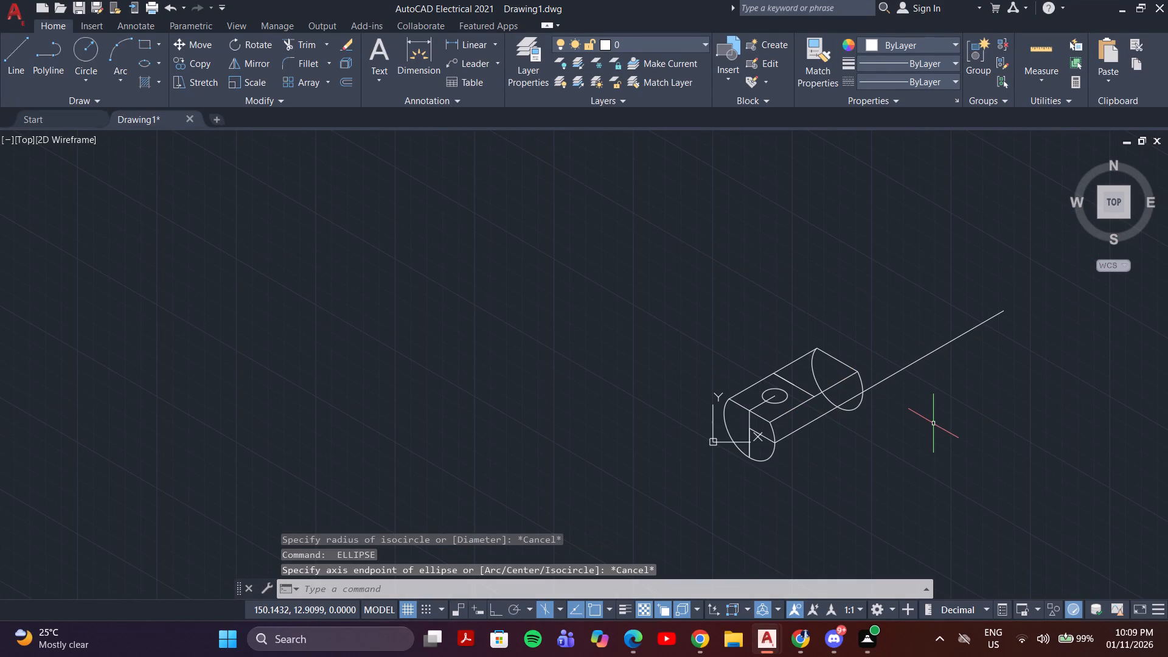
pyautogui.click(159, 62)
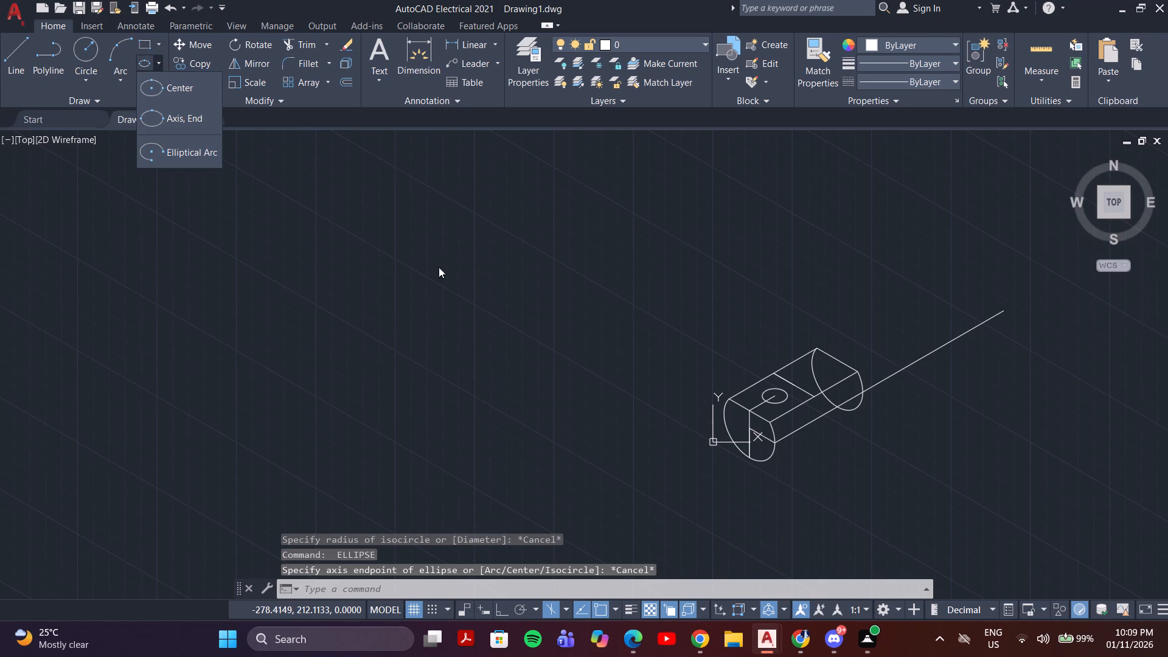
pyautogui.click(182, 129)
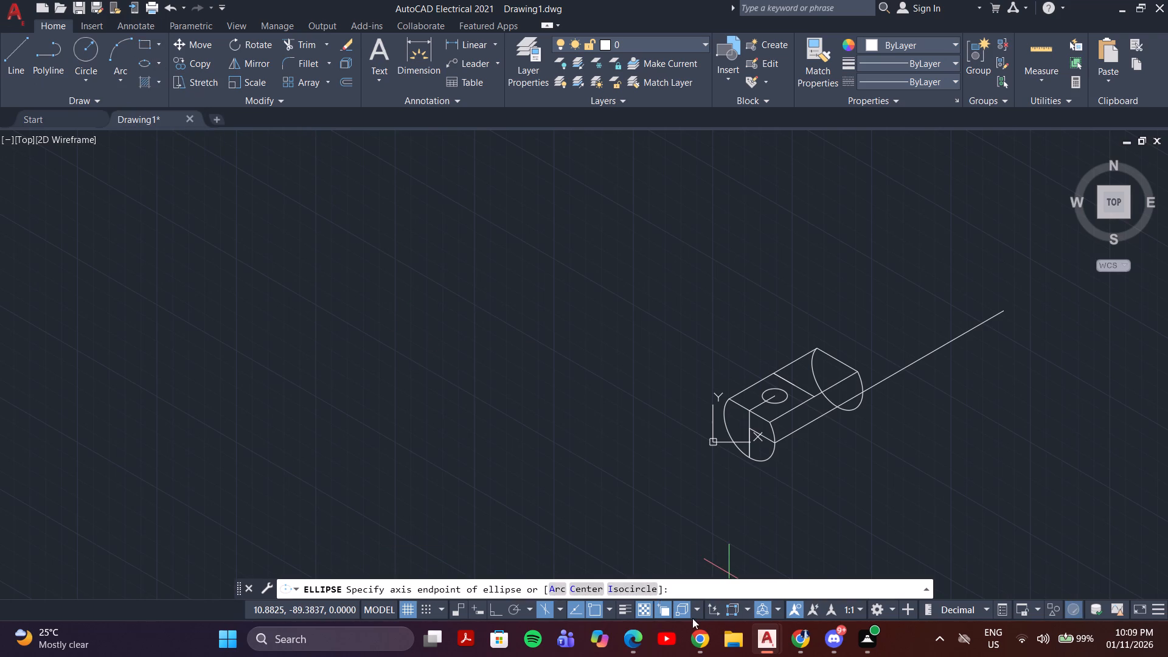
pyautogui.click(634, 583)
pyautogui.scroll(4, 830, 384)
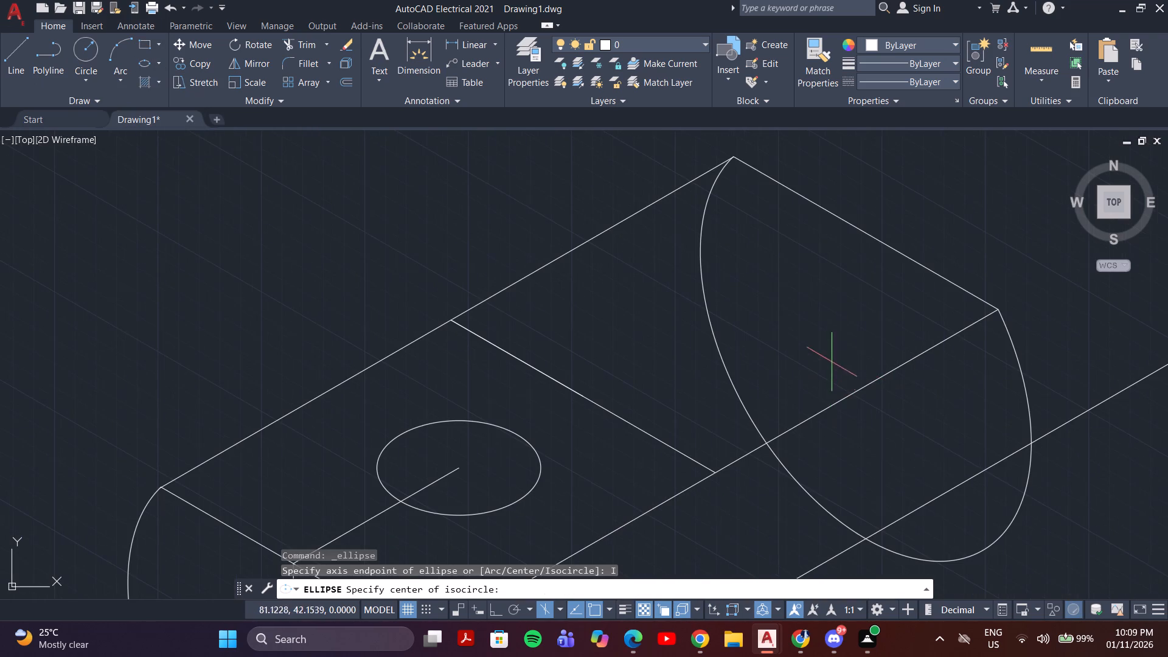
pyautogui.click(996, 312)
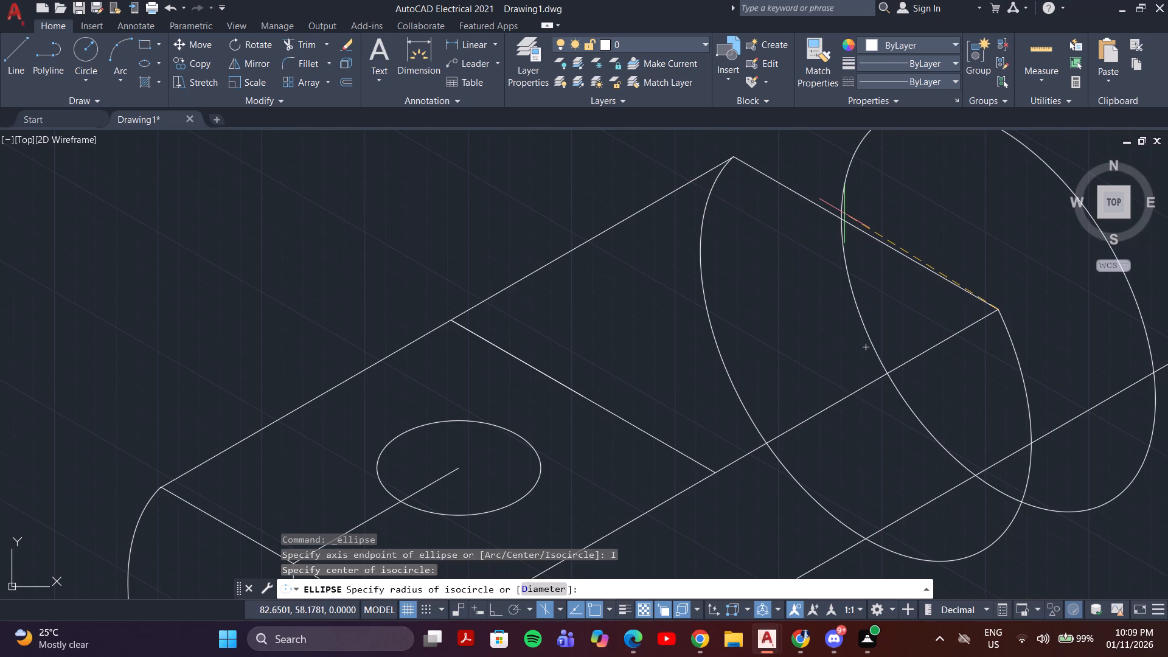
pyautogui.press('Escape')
# Draw an isocircle on the left isoplane, centred on the centre point of the copied arc at the flat's far end.
pyautogui.press('space')
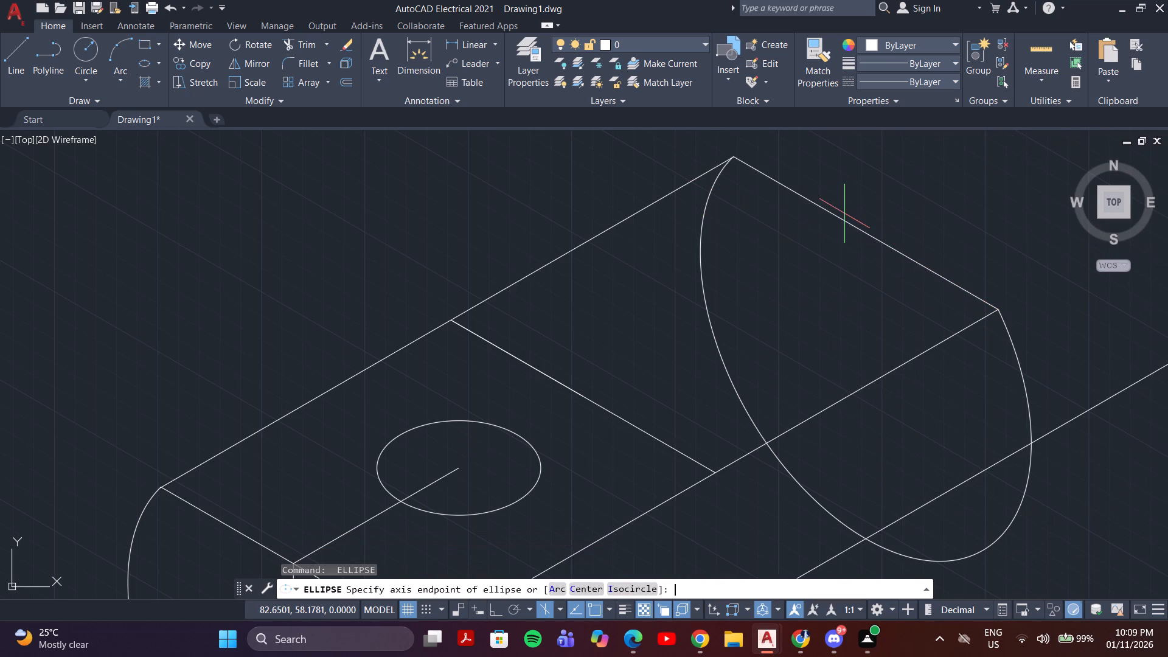
pyautogui.click(631, 589)
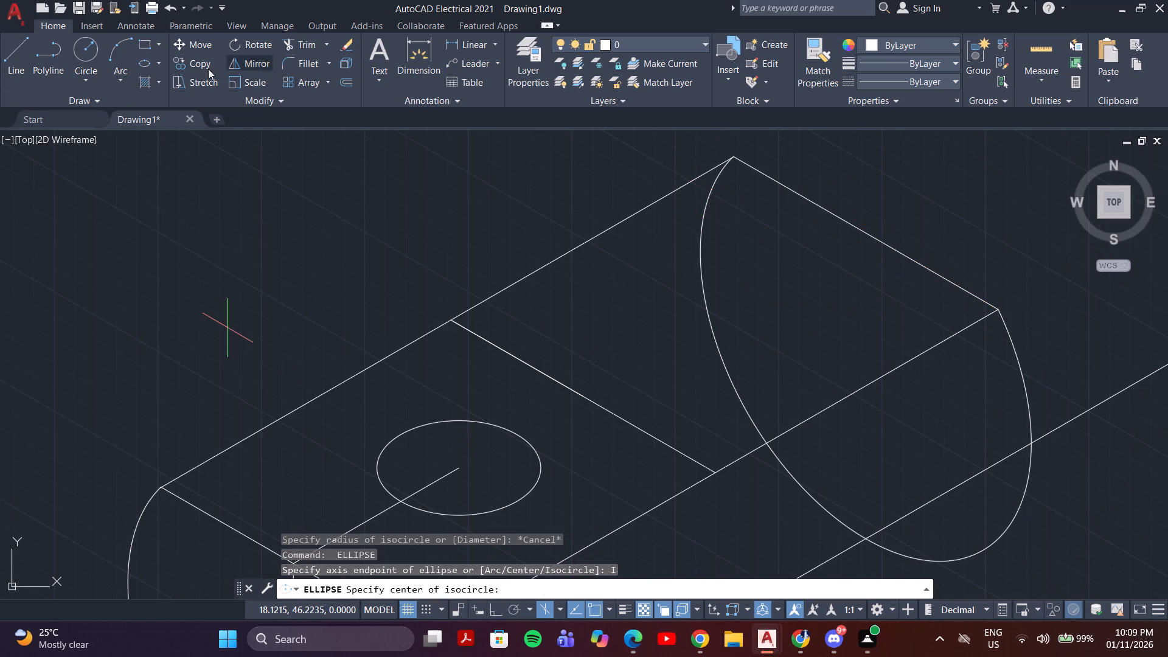
pyautogui.scroll(-4, 945, 433)
pyautogui.scroll(4, 934, 436)
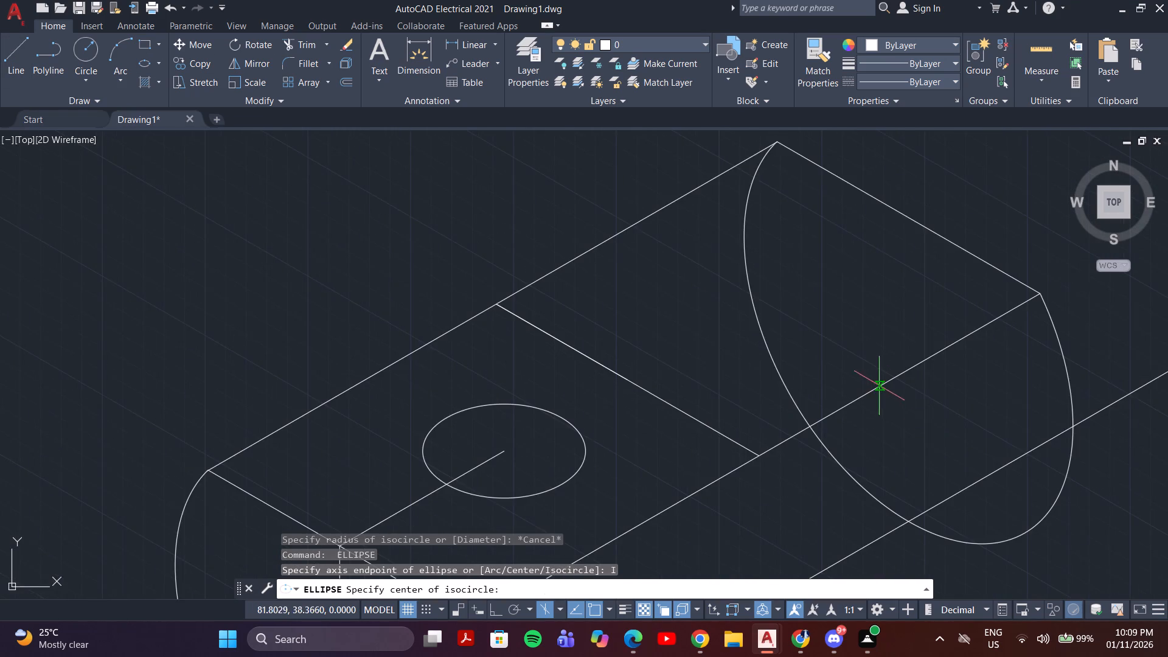
pyautogui.scroll(-4, 879, 386)
pyautogui.moveTo(943, 380); pyautogui.dragTo(786, 365, button='middle')
pyautogui.scroll(3, 780, 364)
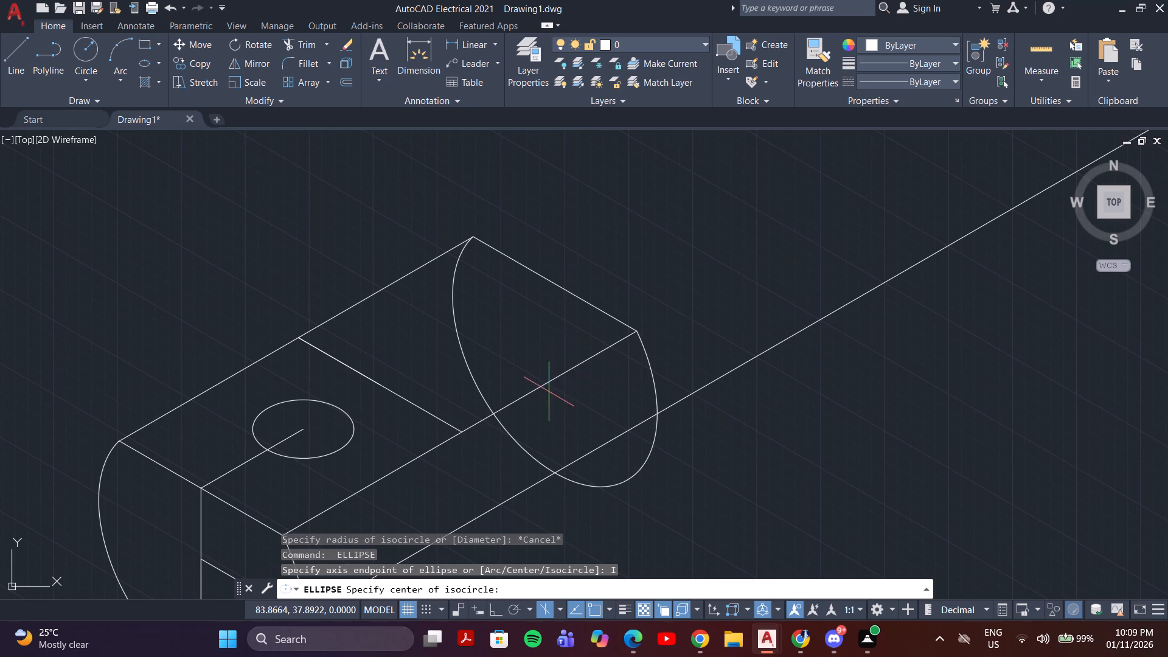
pyautogui.scroll(-2, 683, 471)
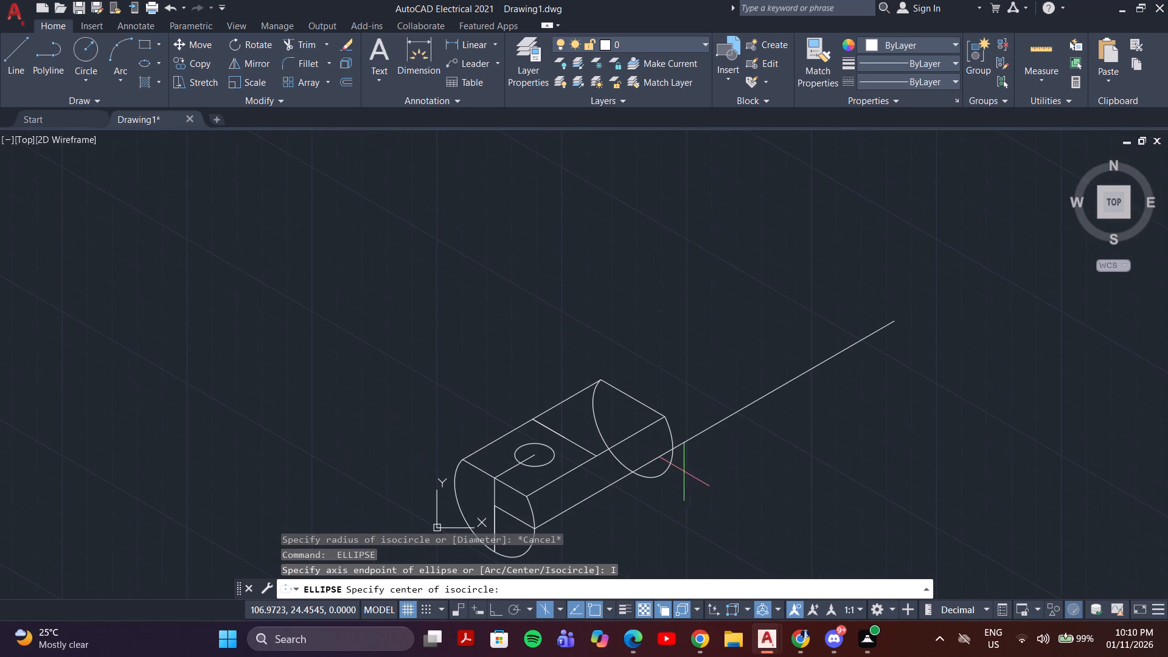
pyautogui.moveTo(682, 479); pyautogui.dragTo(692, 389, button='middle')
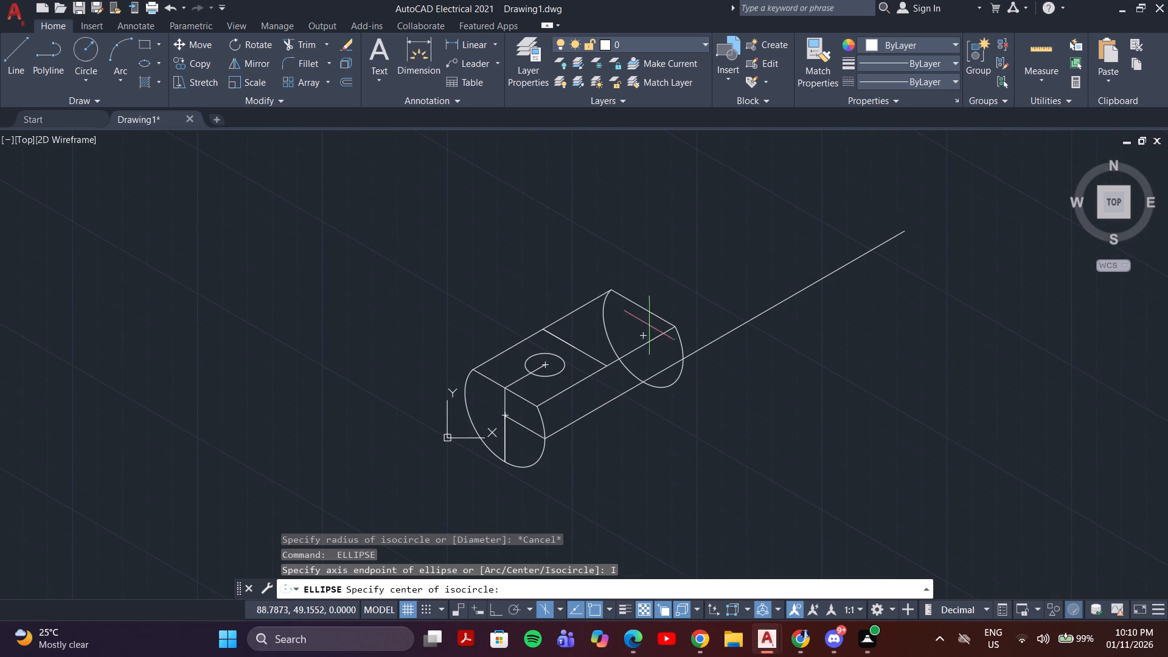
pyautogui.click(644, 337)
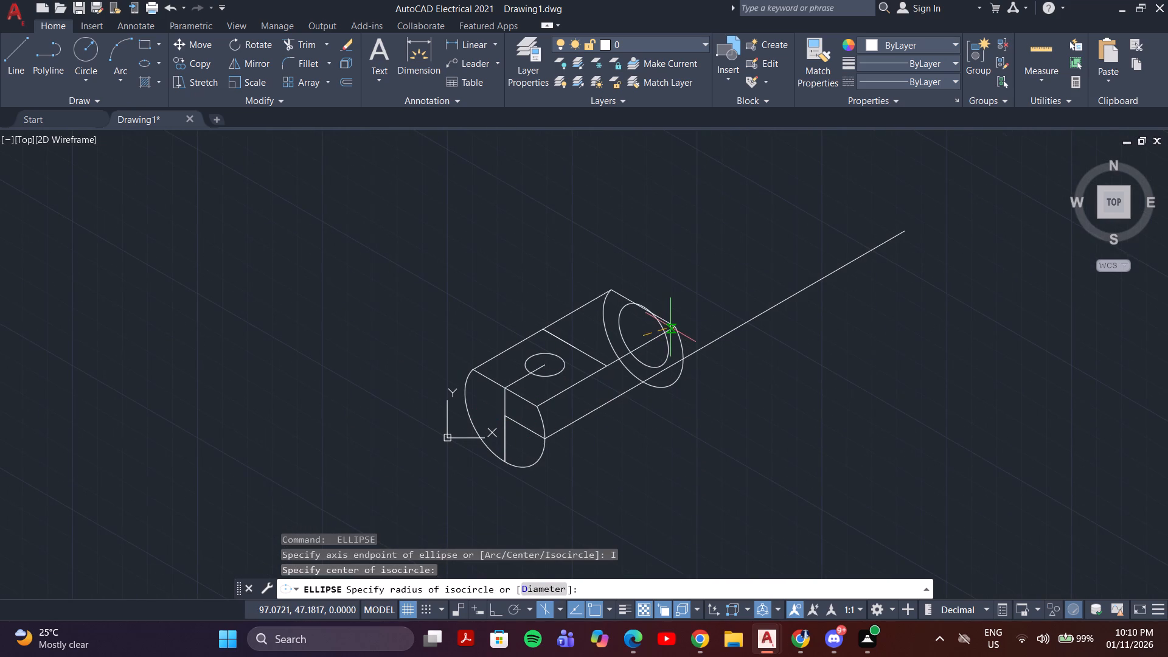
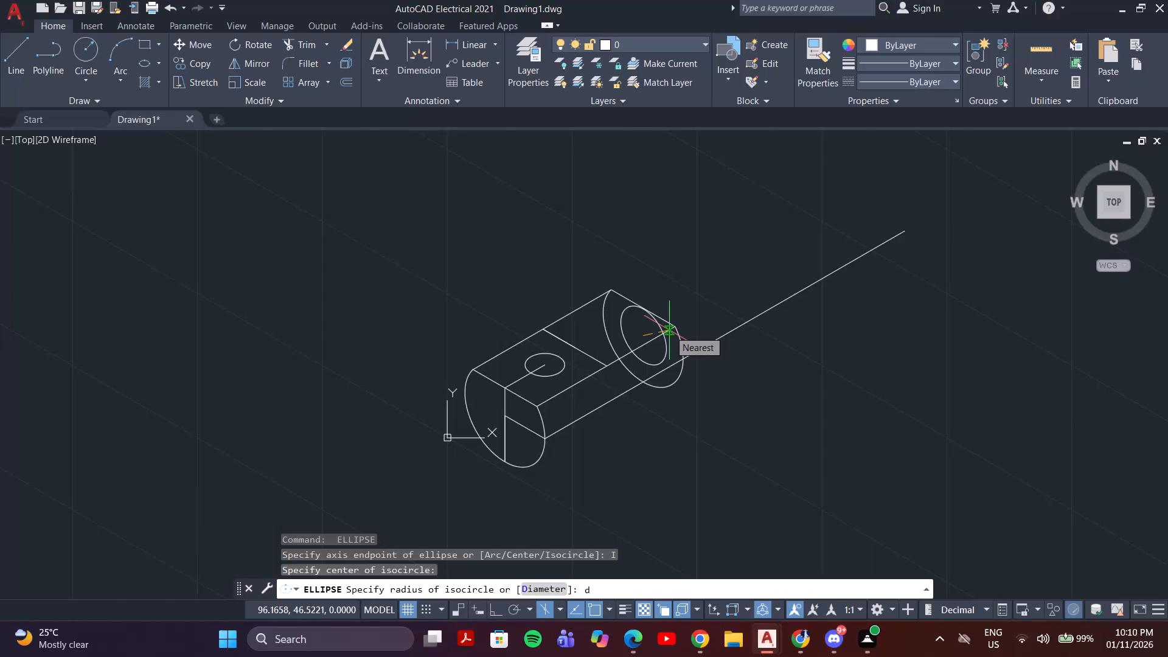
# Set the diameter of the isocircle at the flat's far end to 40.
pyautogui.press('Return')
pyautogui.write('40')
pyautogui.press('Return')
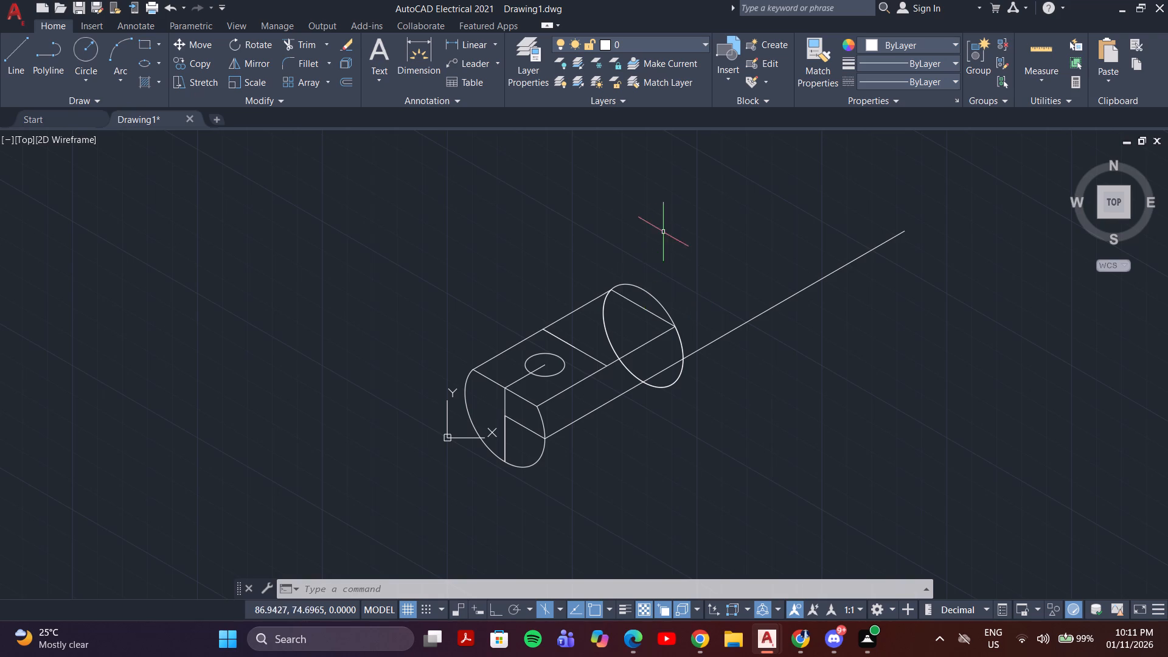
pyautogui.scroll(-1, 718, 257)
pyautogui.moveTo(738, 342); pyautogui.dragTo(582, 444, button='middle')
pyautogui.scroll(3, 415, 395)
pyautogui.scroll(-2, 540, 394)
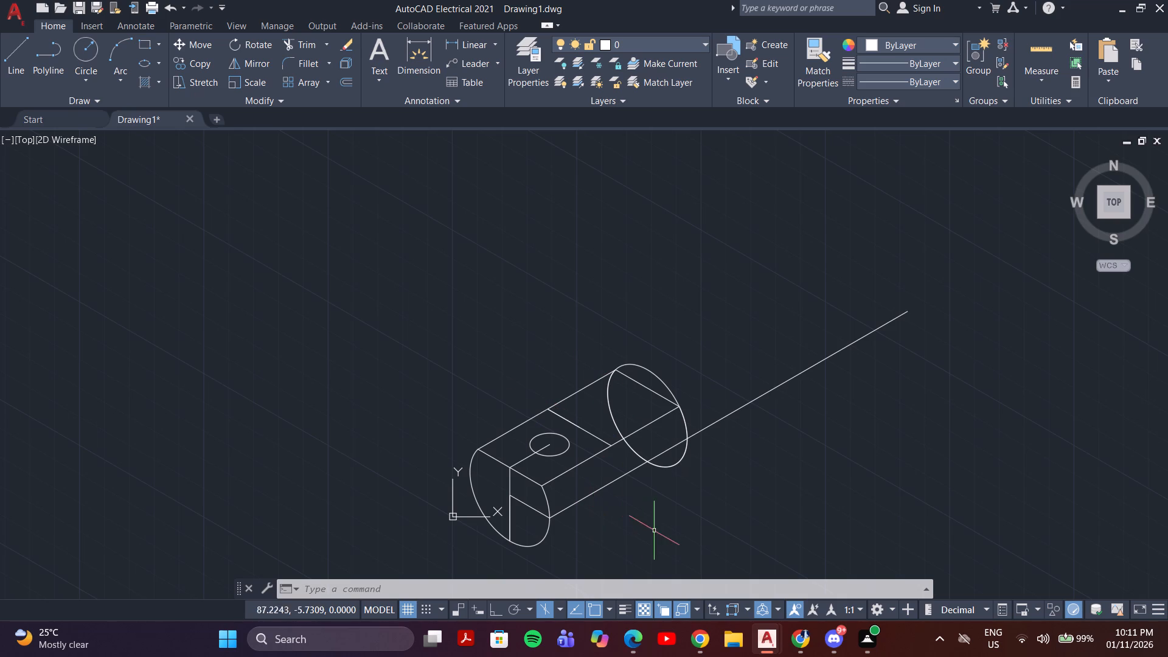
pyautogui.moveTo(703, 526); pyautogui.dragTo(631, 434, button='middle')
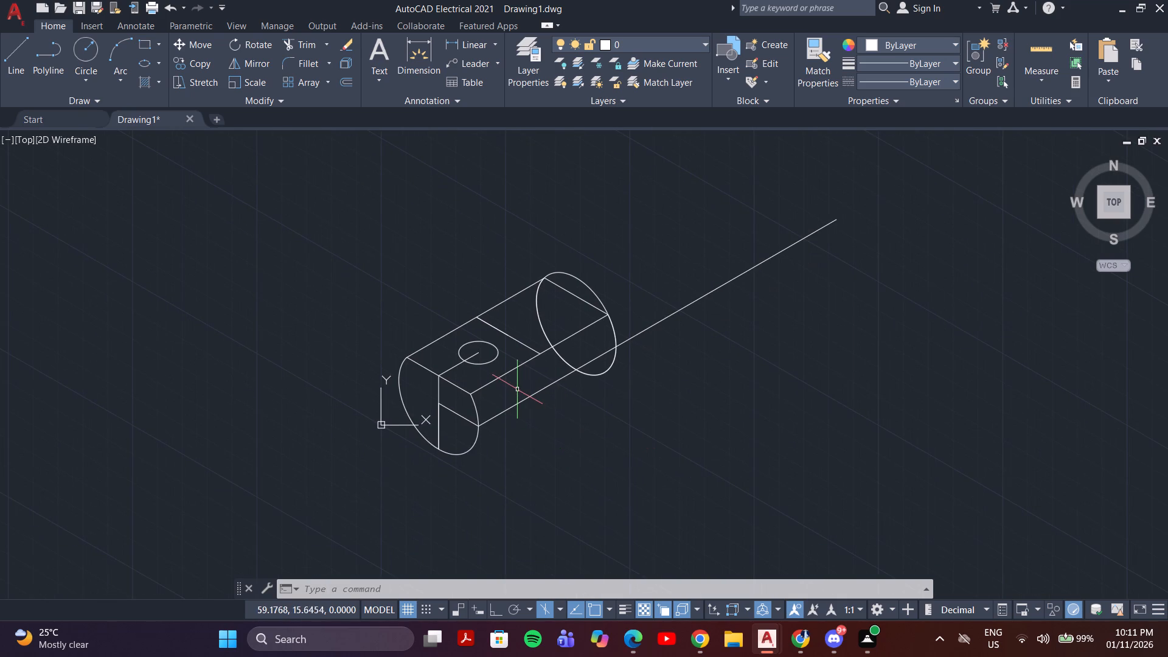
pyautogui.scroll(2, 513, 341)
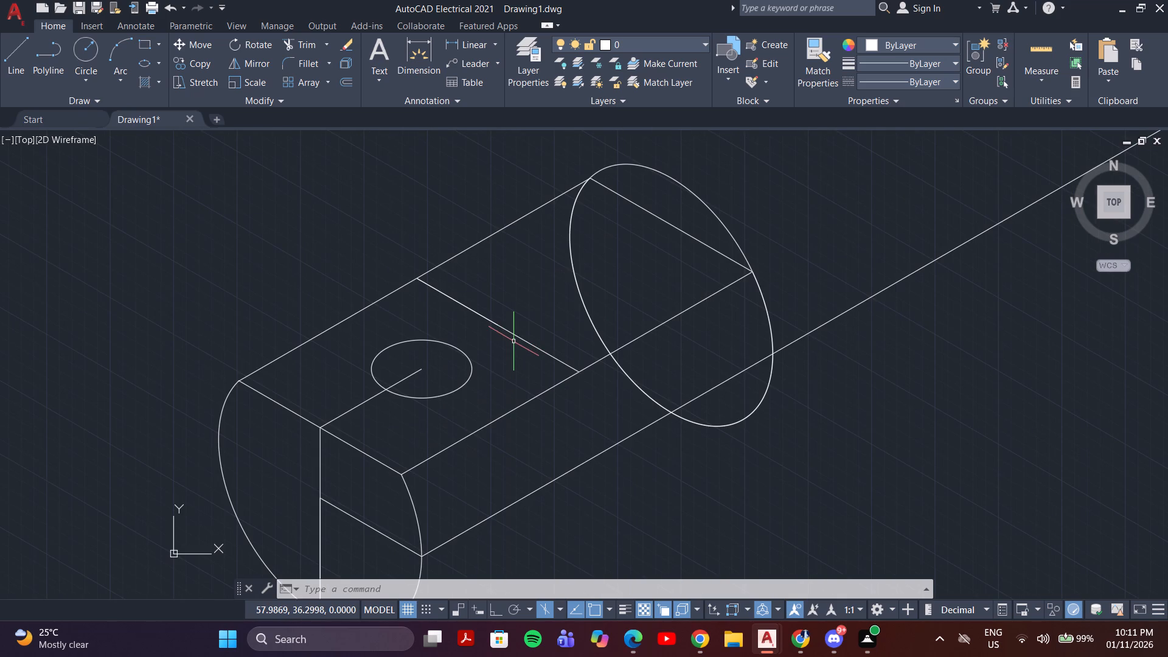
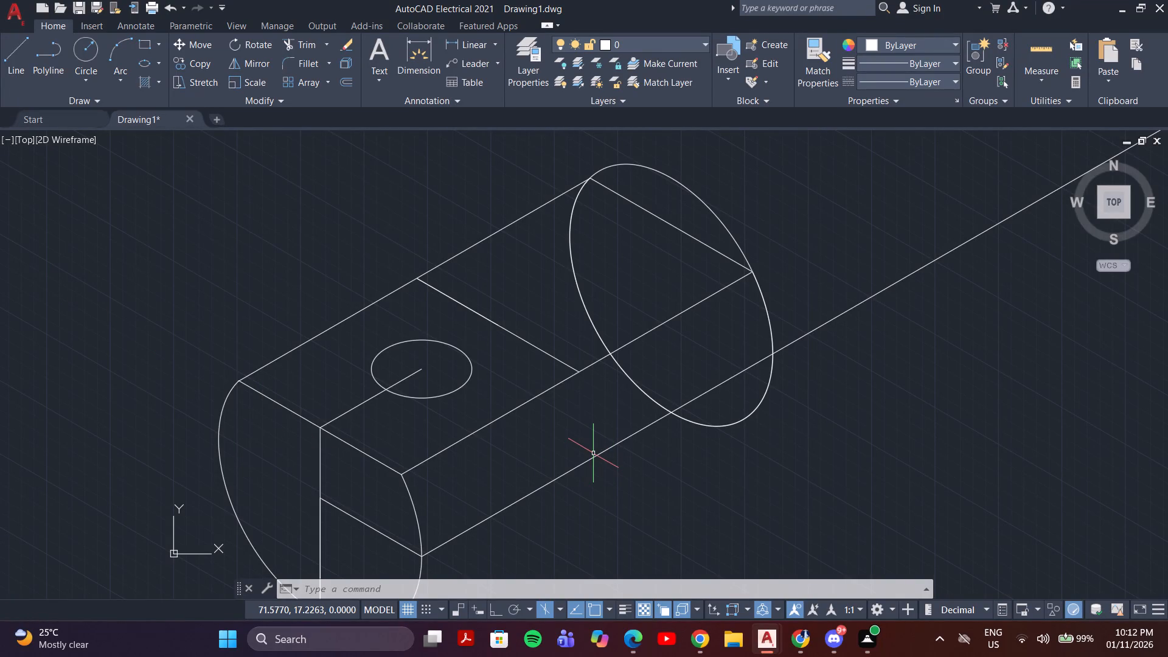
# Trim the isocircle at the shaft's far end, removing the arc inside the body and the bottom arc beyond the lower long edge.
pyautogui.write('tr')
pyautogui.press('Return')
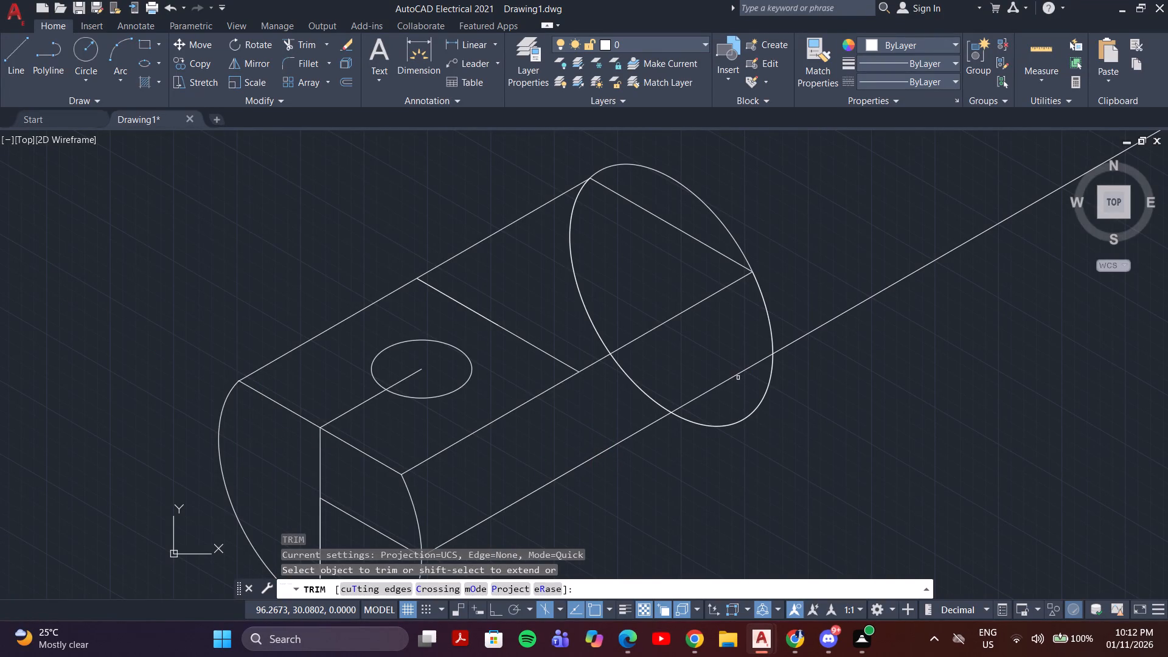
pyautogui.click(631, 384)
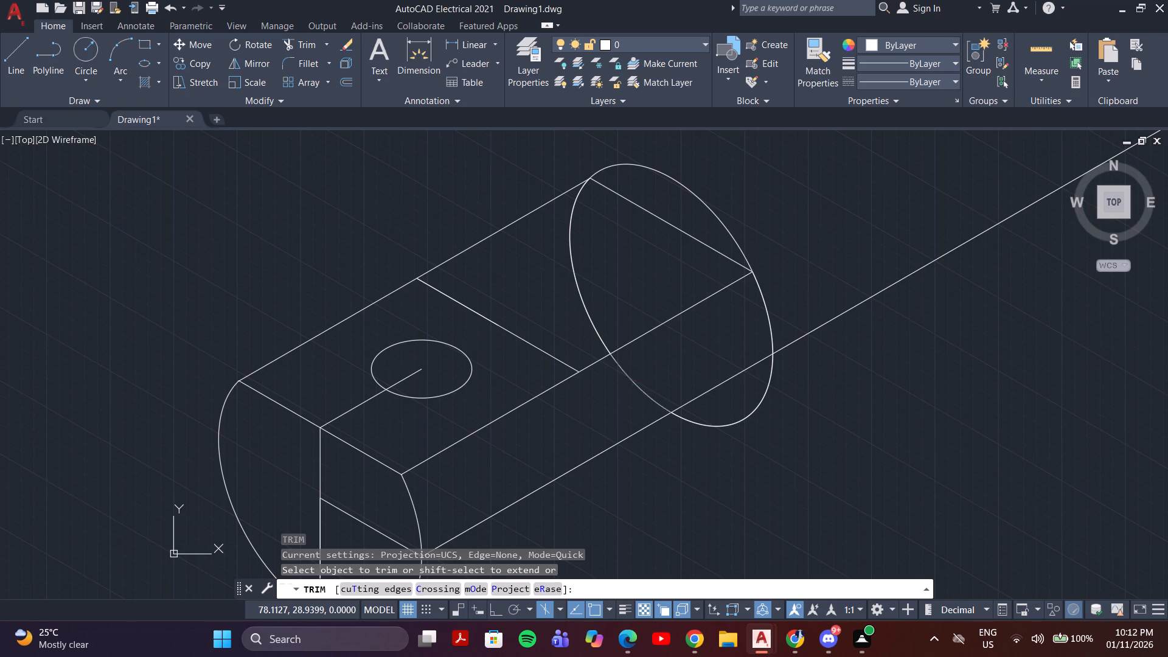
pyautogui.click(631, 382)
pyautogui.click(589, 293)
pyautogui.click(557, 294)
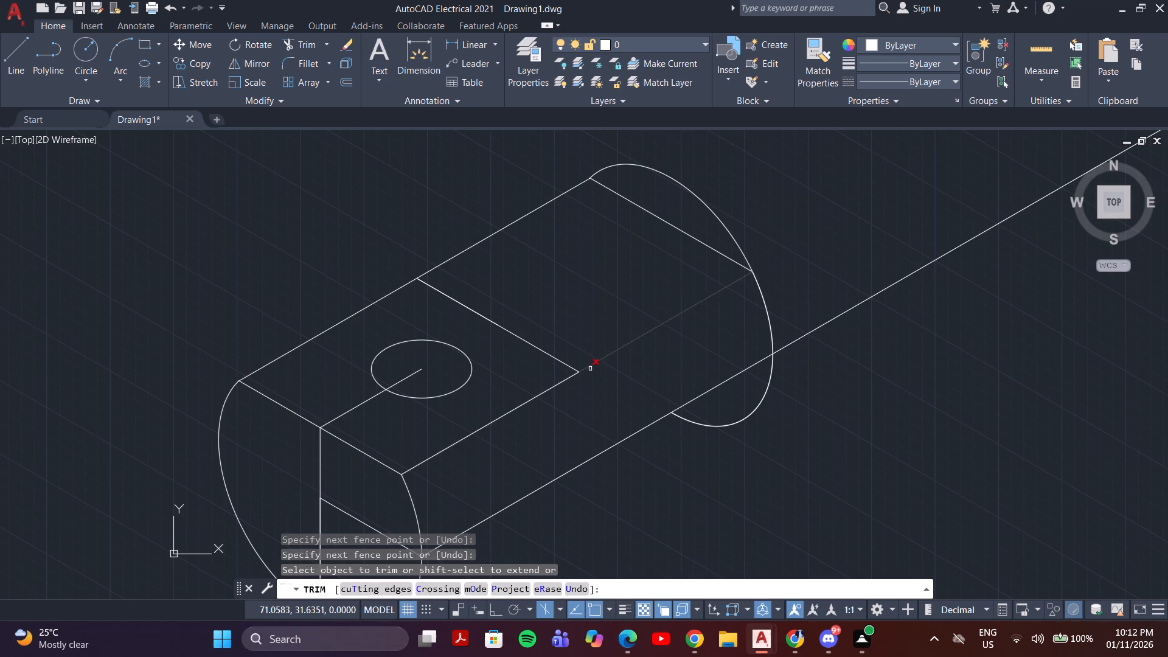
pyautogui.click(720, 425)
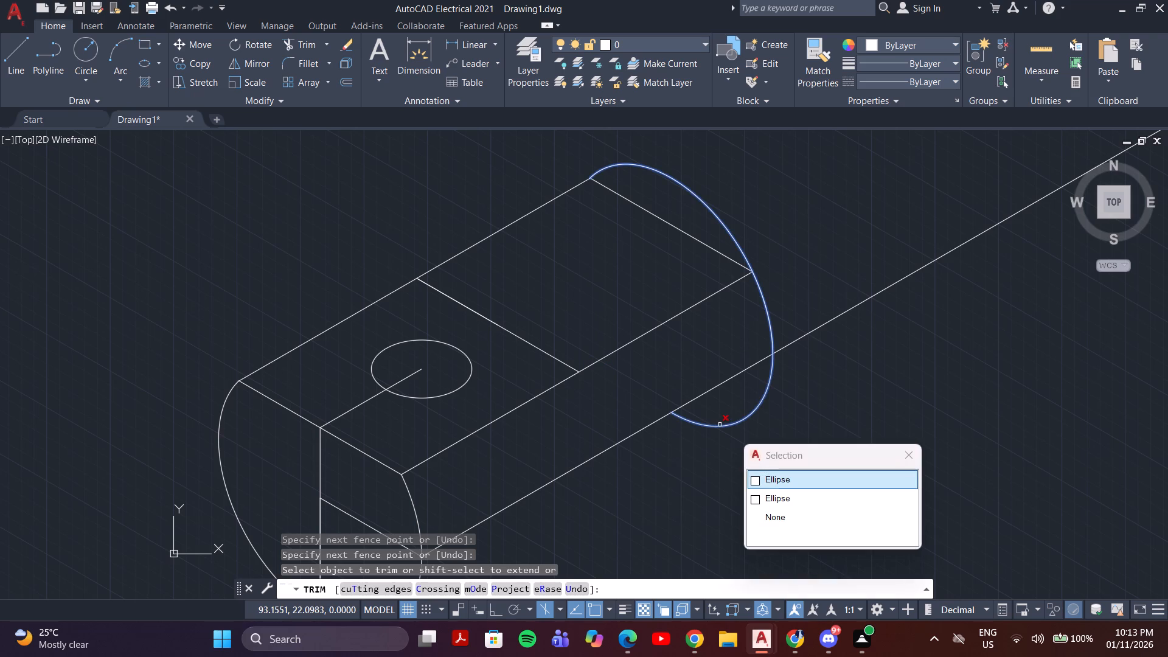
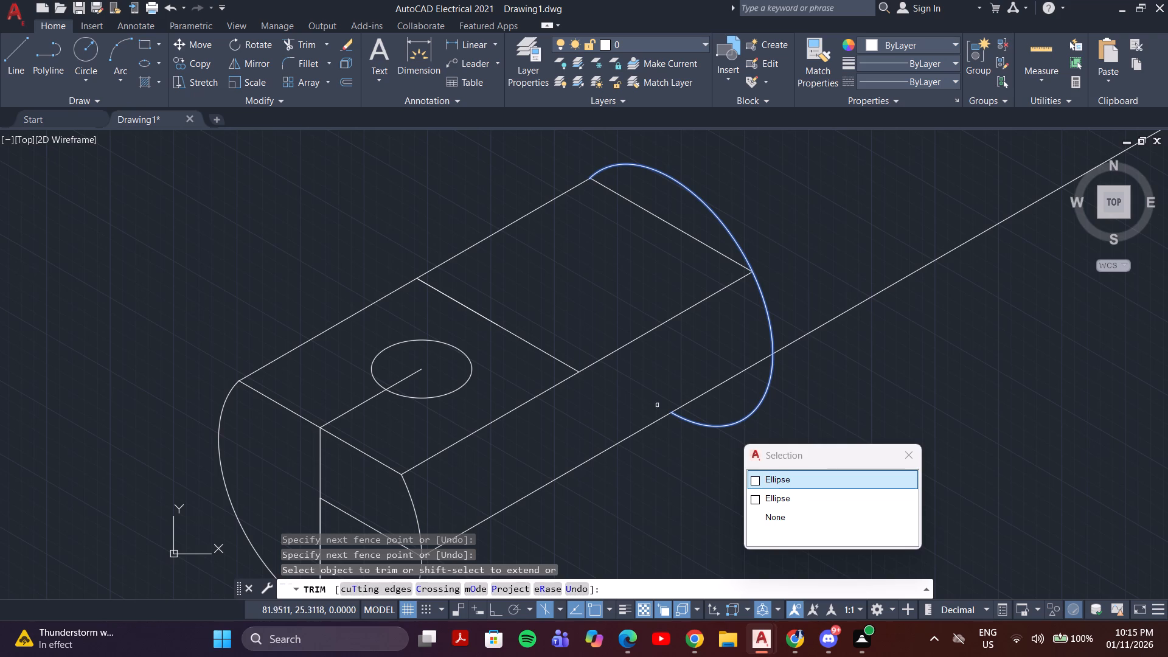
# Dismiss the choice between the overlapping ellipses at the shaft's far end and end the Trim command.
pyautogui.click(912, 457)
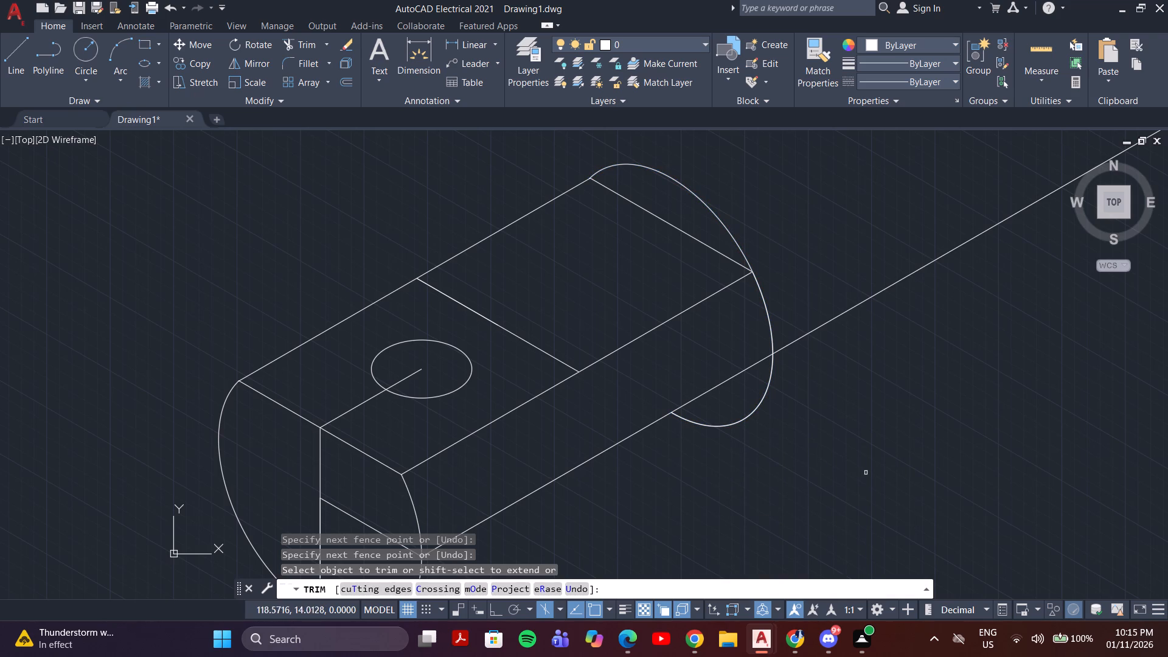
pyautogui.scroll(-2, 763, 475)
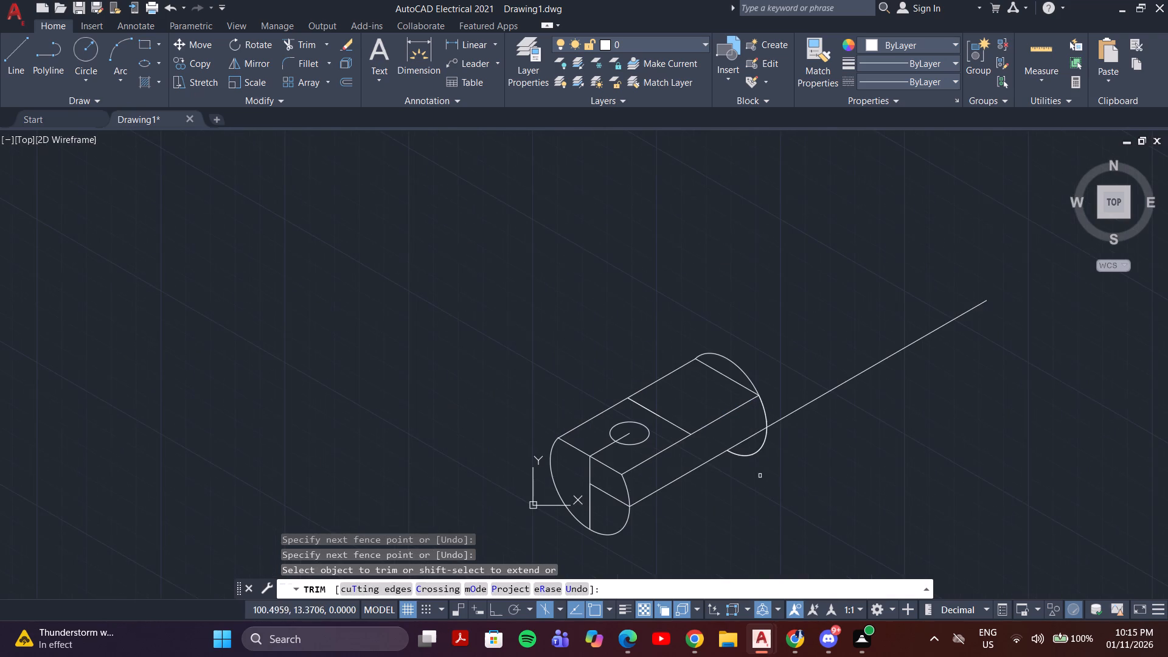
pyautogui.moveTo(748, 482); pyautogui.dragTo(743, 426, button='middle')
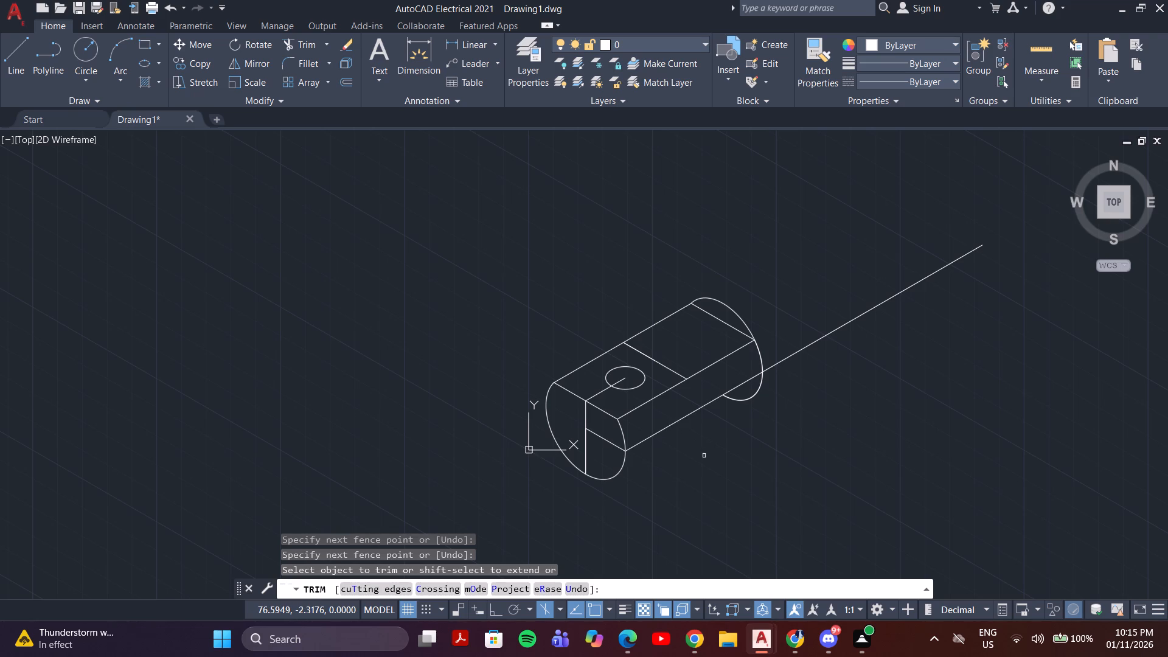
pyautogui.press('Escape')
pyautogui.press('Escape')
pyautogui.press('Escape')
pyautogui.press('Escape')
pyautogui.press('Escape')
pyautogui.press('Escape')
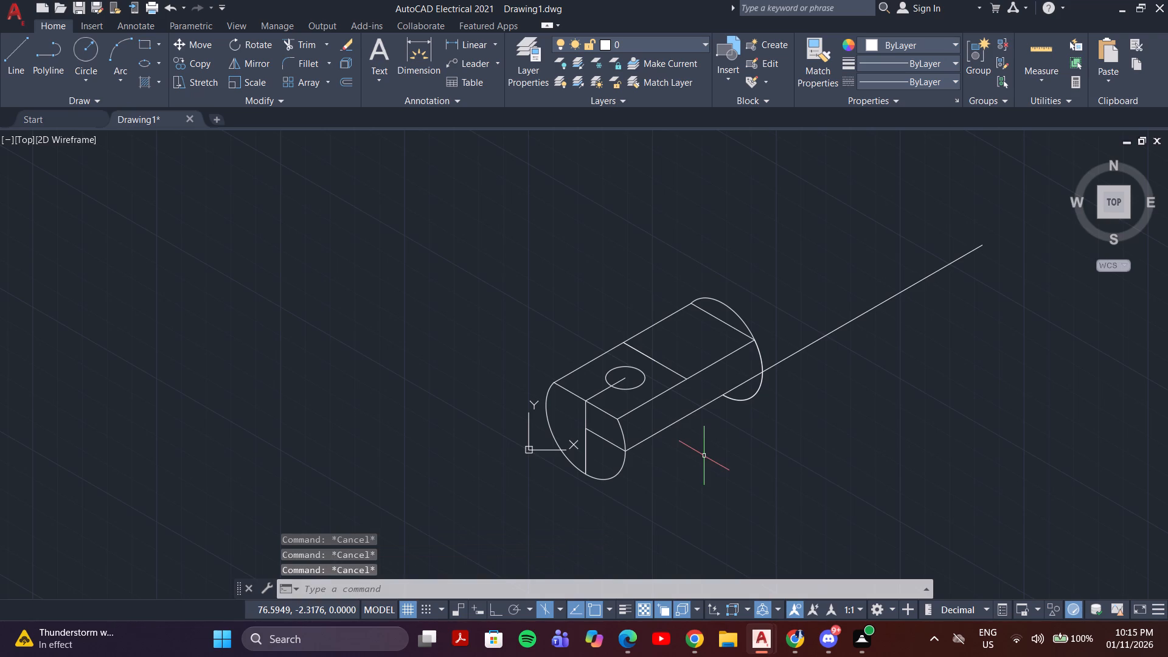
# On the right isoplane, draw the shaft's bottom outline edge from the far-end arc to the front circular profile.
pyautogui.press('F5')
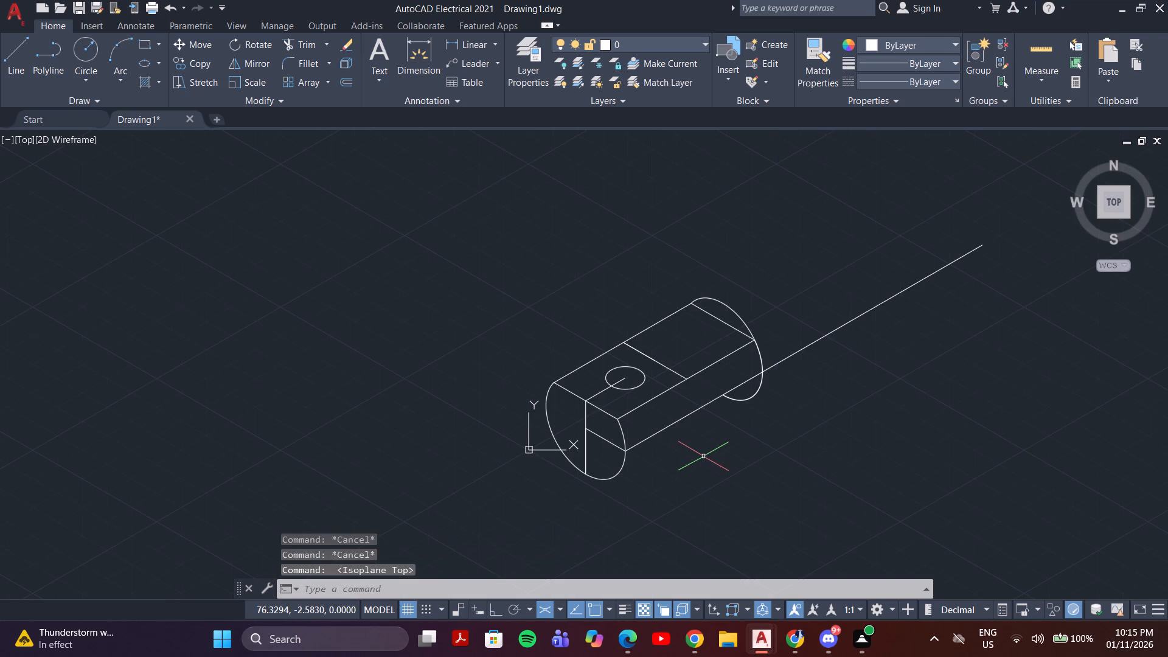
pyautogui.press('l')
pyautogui.press('Return')
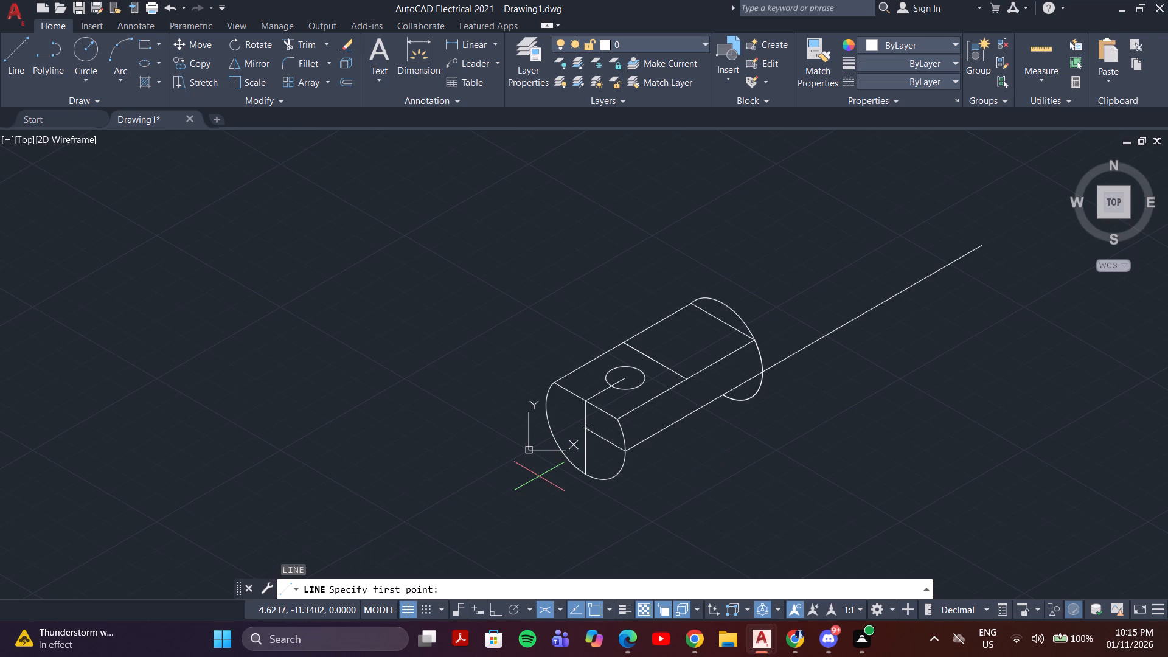
pyautogui.press('F5')
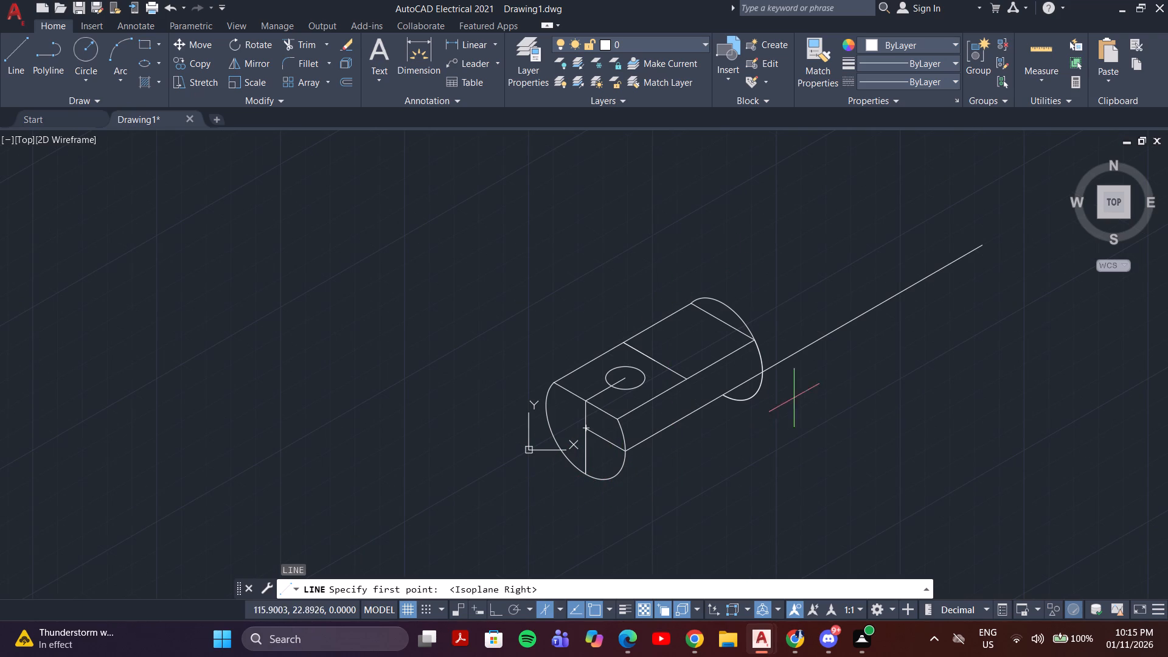
pyautogui.click(748, 398)
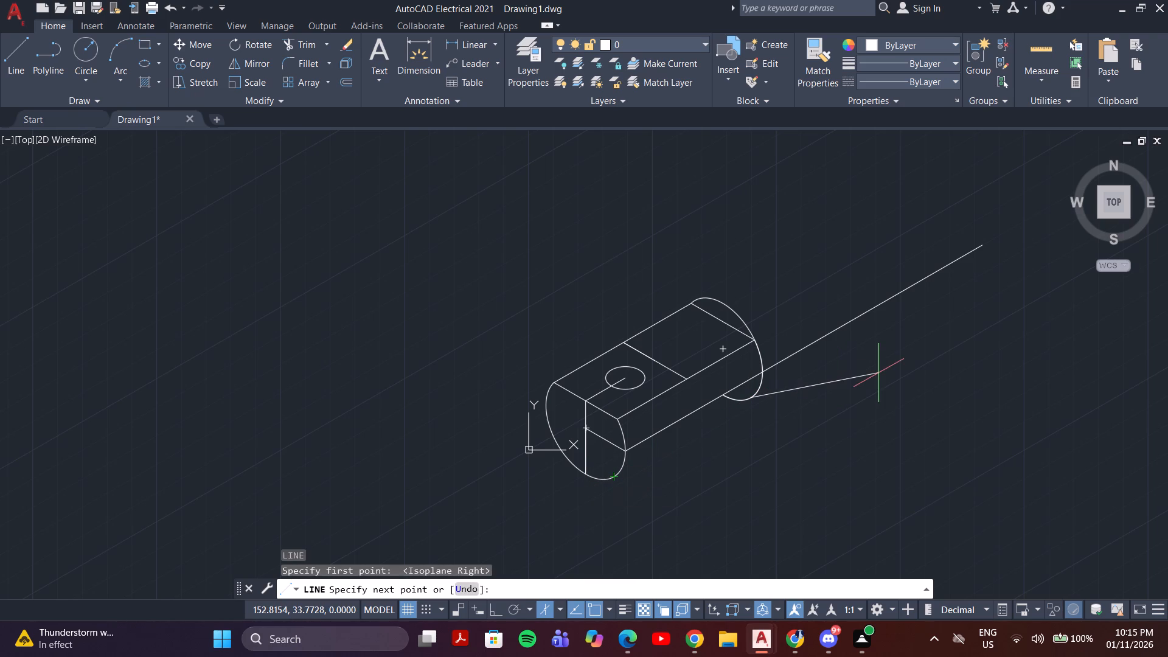
pyautogui.click(614, 475)
pyautogui.press('Escape')
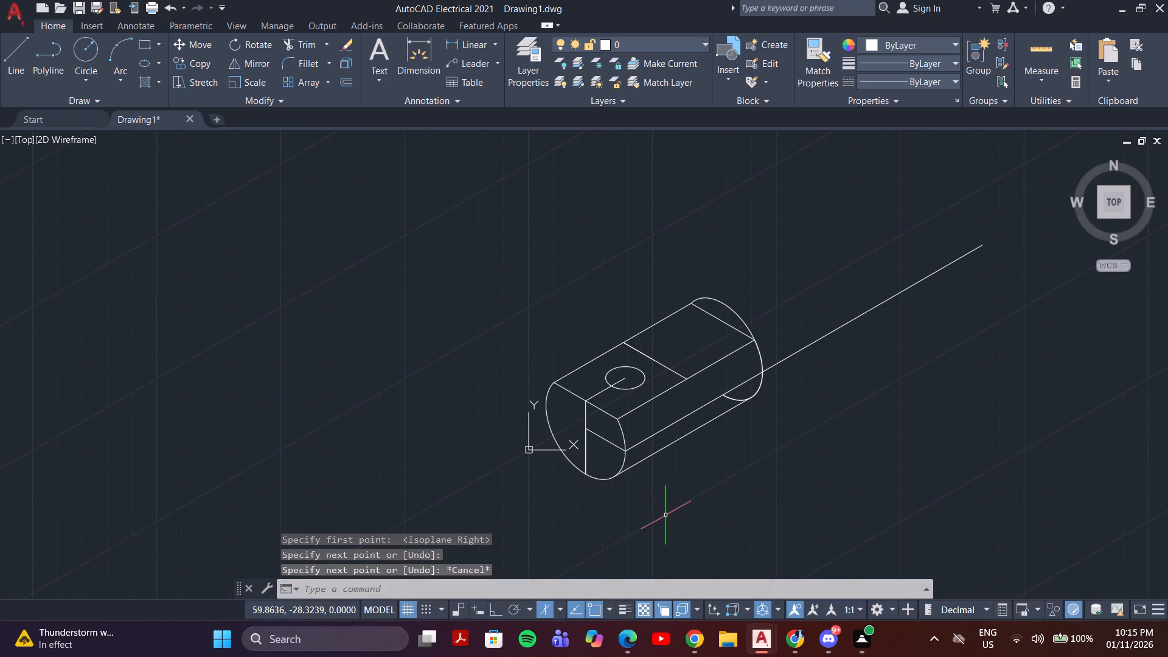
# Trim both overlapping ellipse arcs at the far end between the lower long edge and the new bottom outline edge.
pyautogui.write('tr')
pyautogui.press('Return')
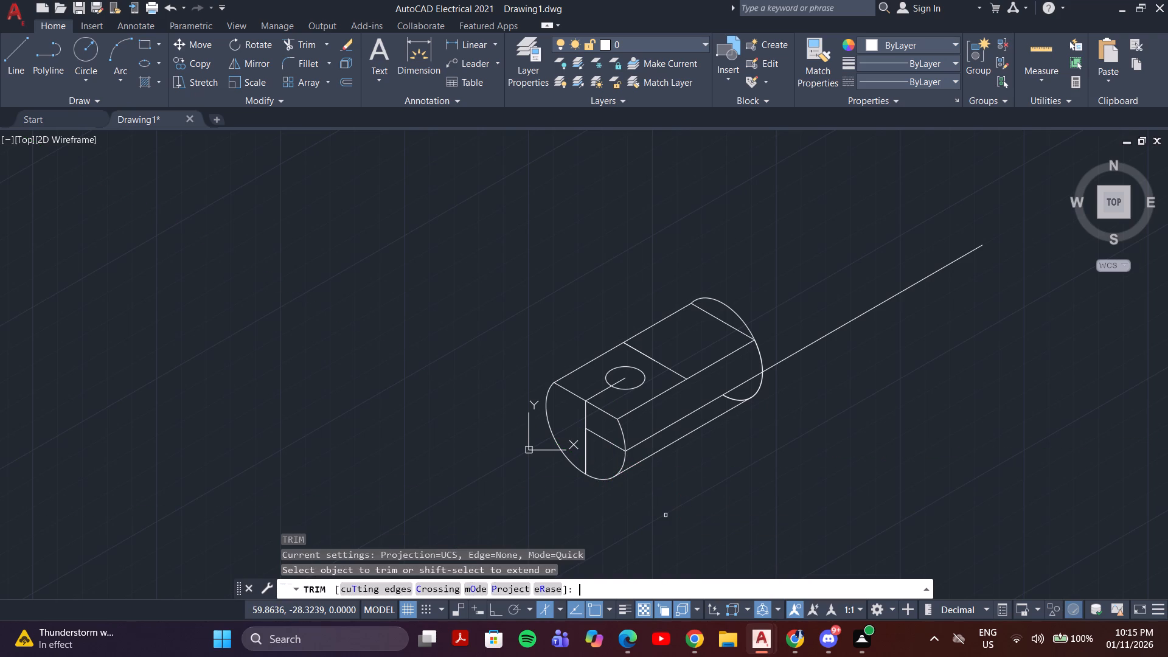
pyautogui.scroll(3, 731, 467)
pyautogui.moveTo(698, 337); pyautogui.dragTo(659, 620, button='middle')
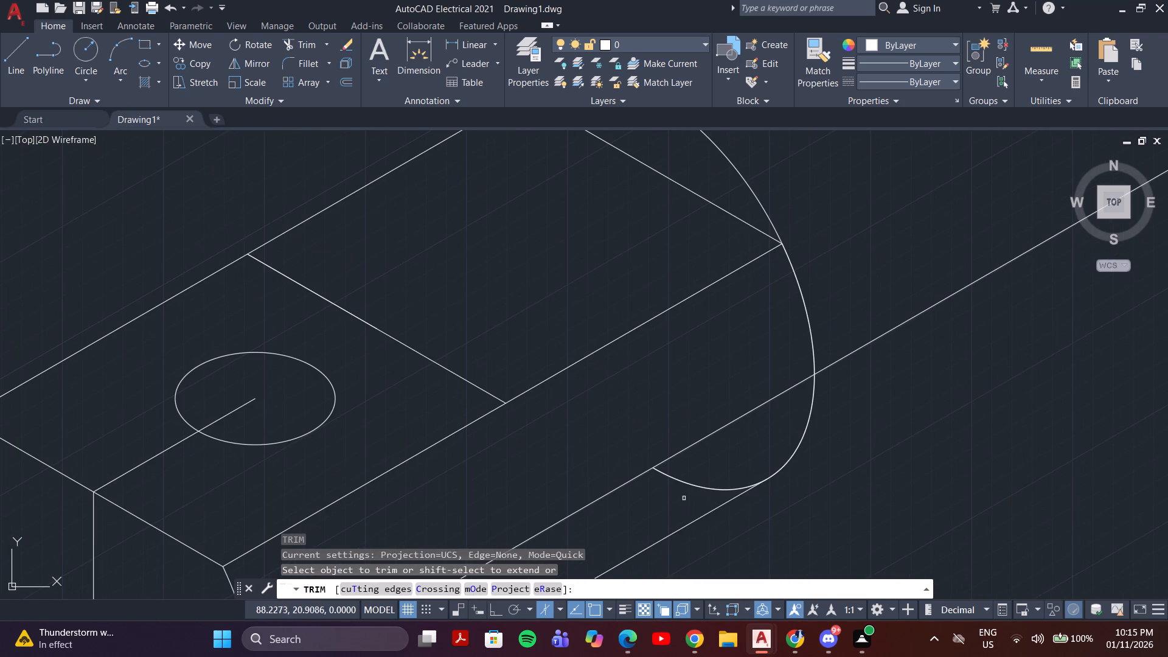
pyautogui.click(683, 482)
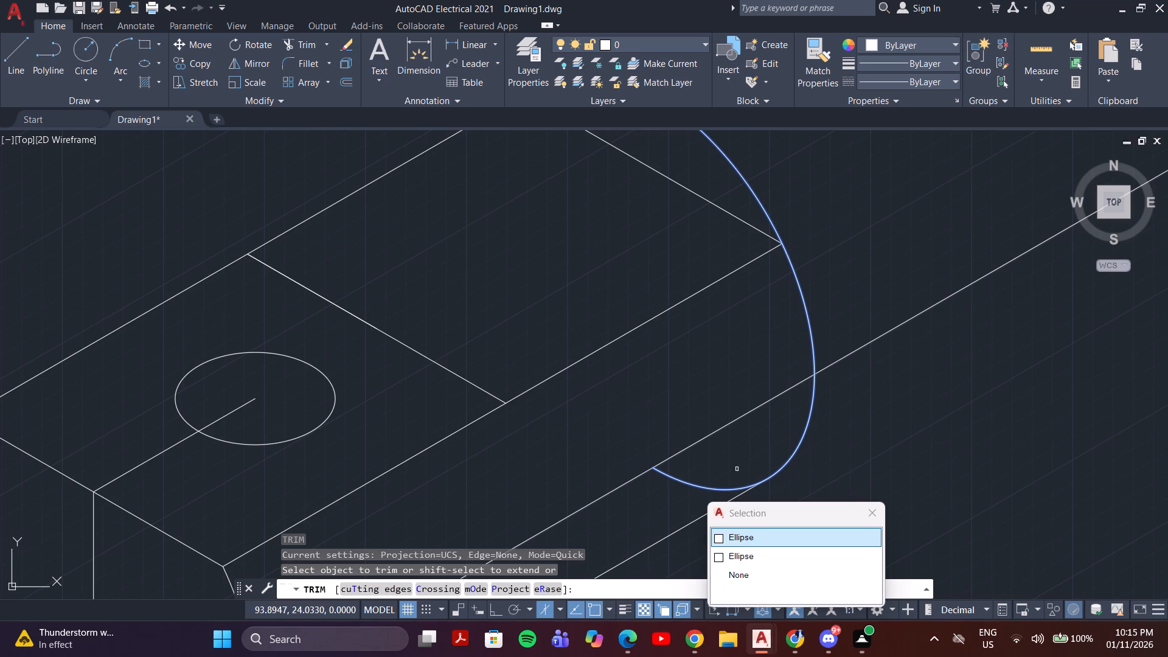
pyautogui.middleClick(734, 463)
pyautogui.click(698, 484)
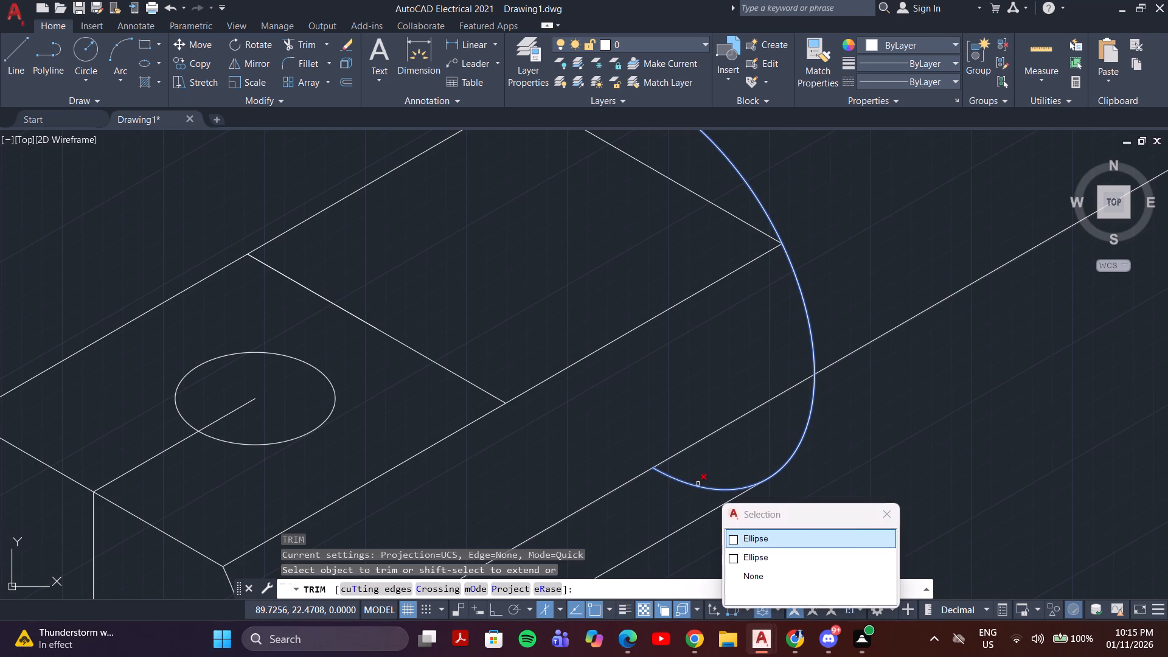
pyautogui.click(739, 555)
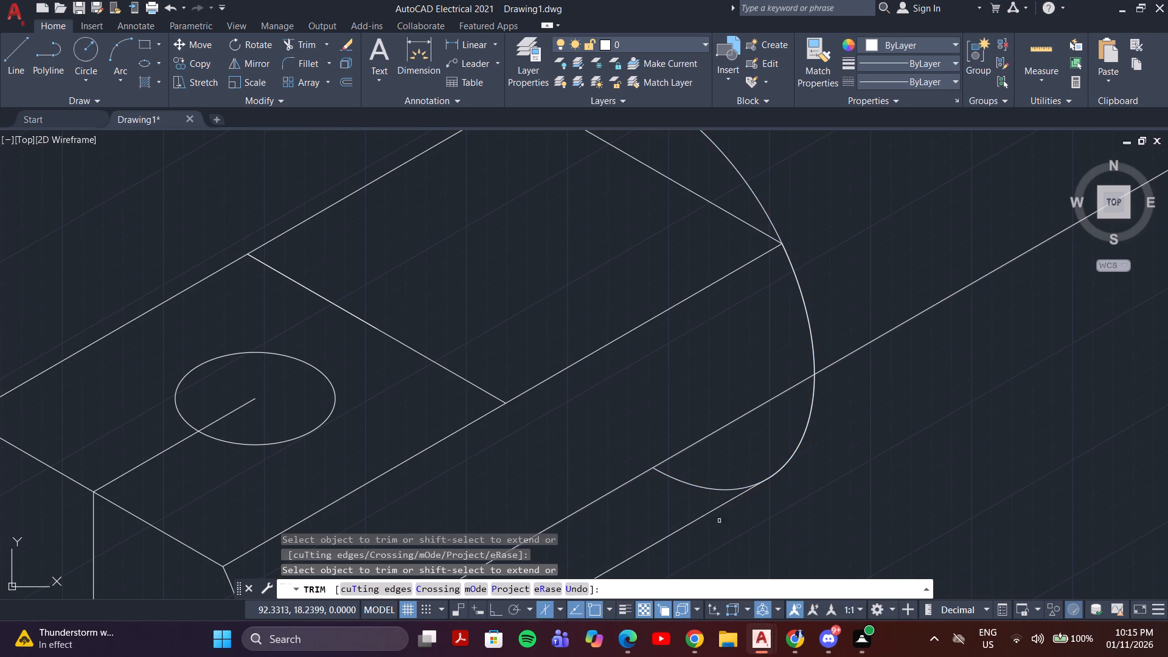
pyautogui.click(693, 486)
pyautogui.scroll(-3, 694, 489)
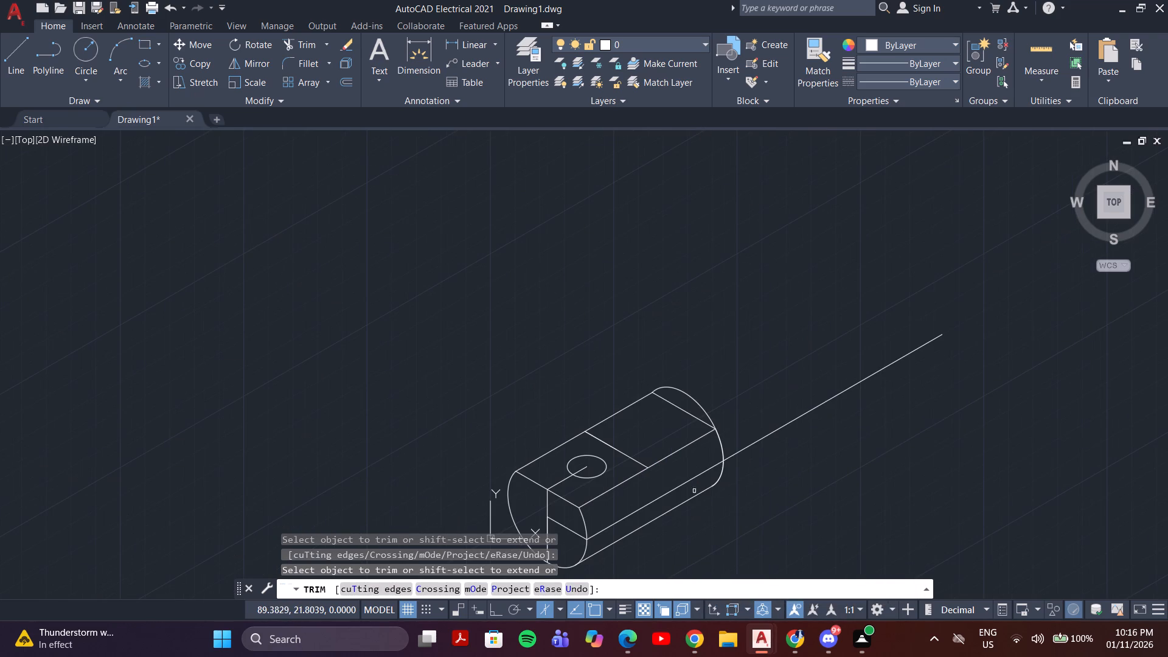
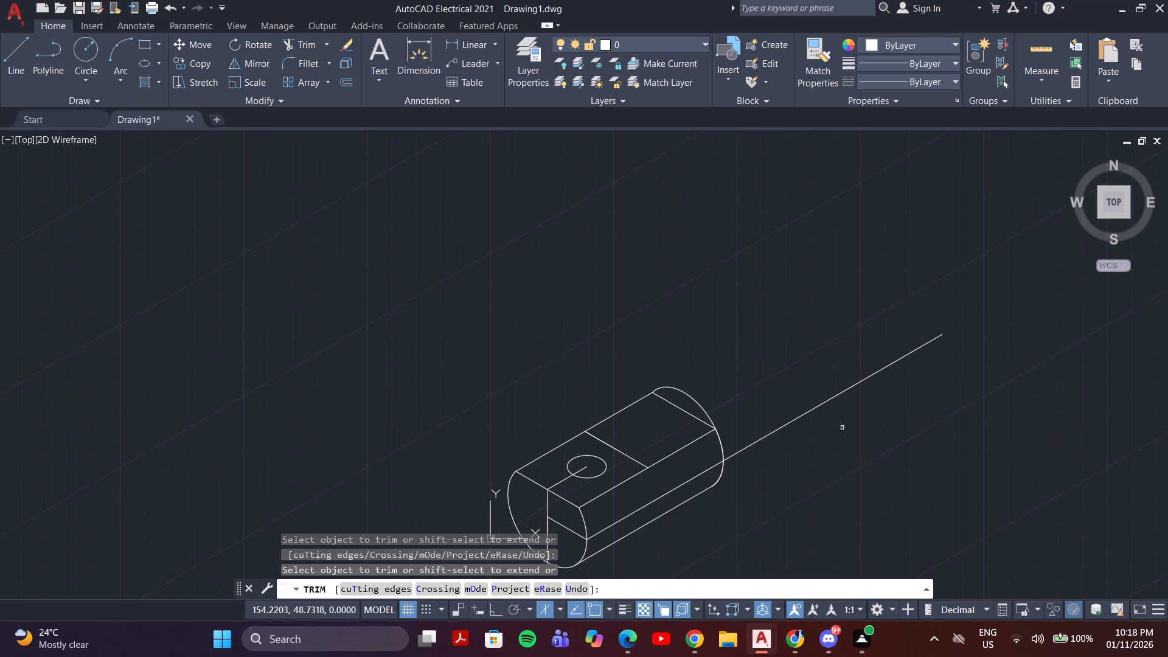
# Trim the remaining overlapping ellipse arcs at the far end below the flat, down to the bottom outline edge.
pyautogui.doubleClick(723, 443)
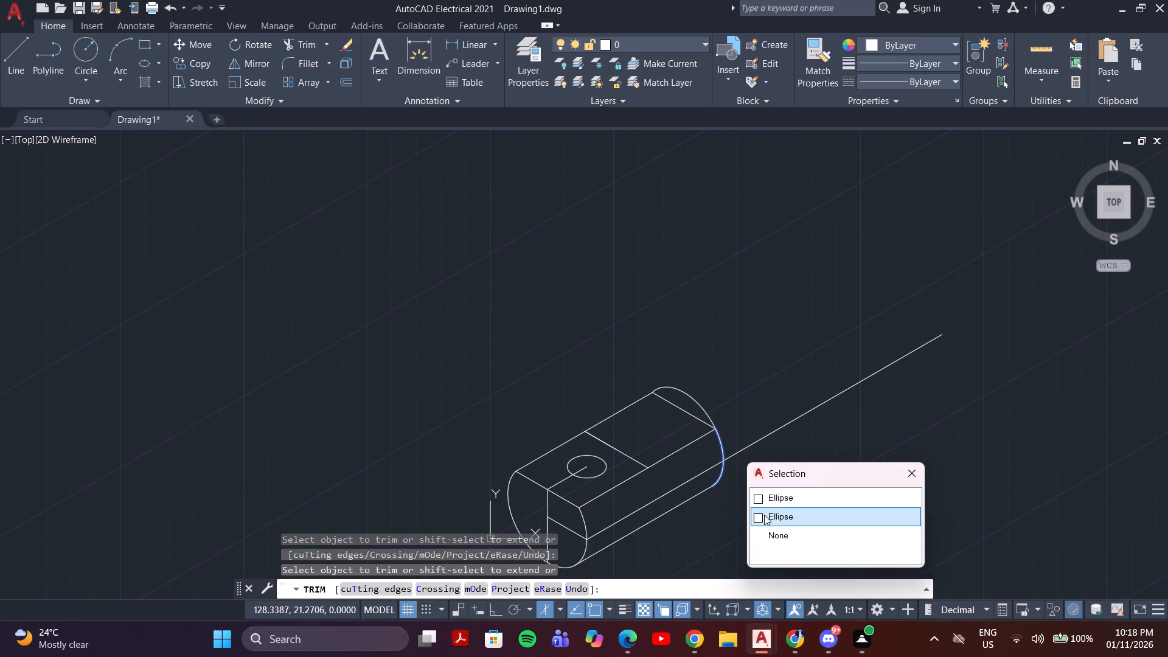
pyautogui.click(764, 511)
pyautogui.click(726, 448)
pyautogui.click(717, 449)
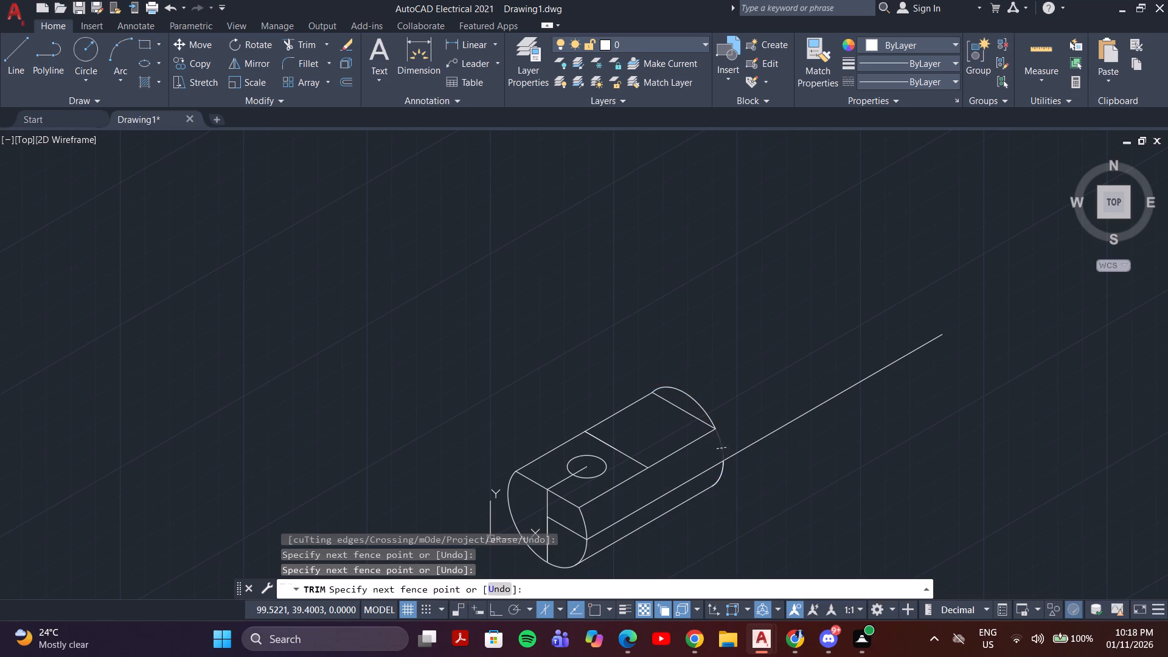
pyautogui.scroll(2, 737, 479)
pyautogui.click(714, 443)
pyautogui.click(673, 482)
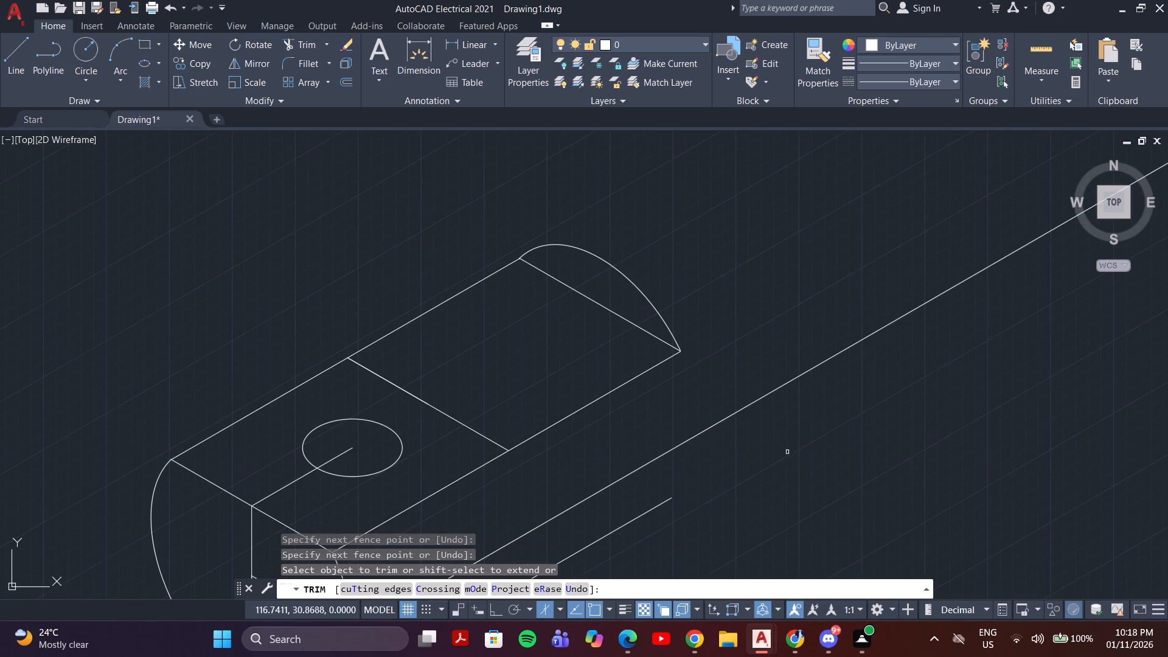
pyautogui.scroll(-2, 790, 467)
pyautogui.press('l')
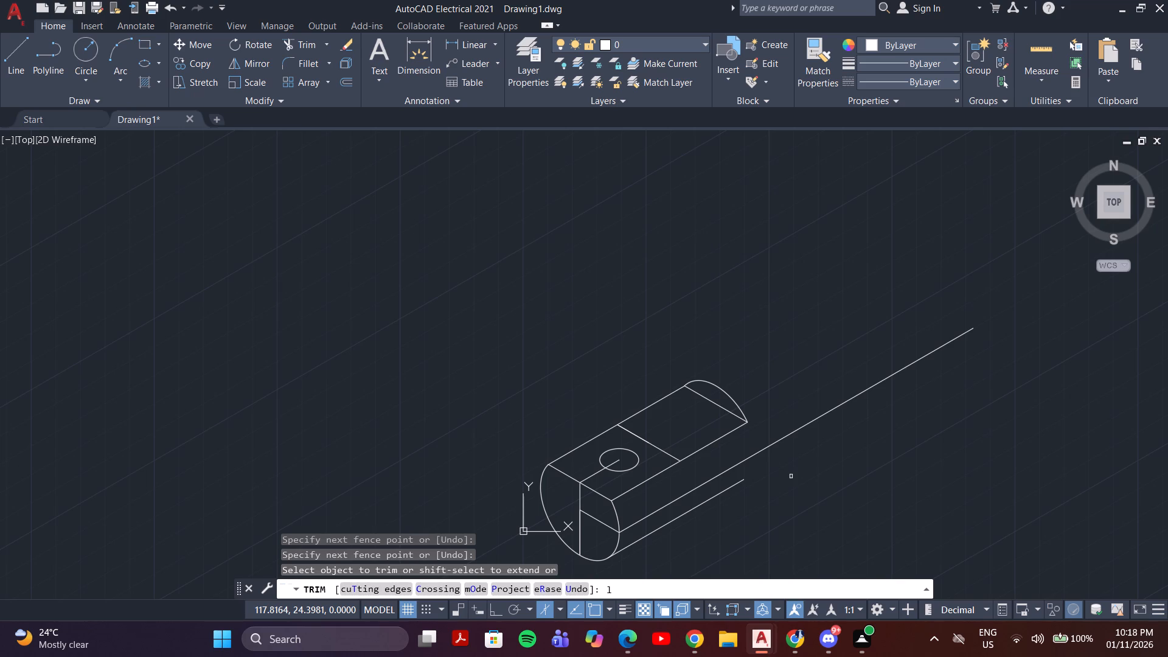
pyautogui.press('Escape')
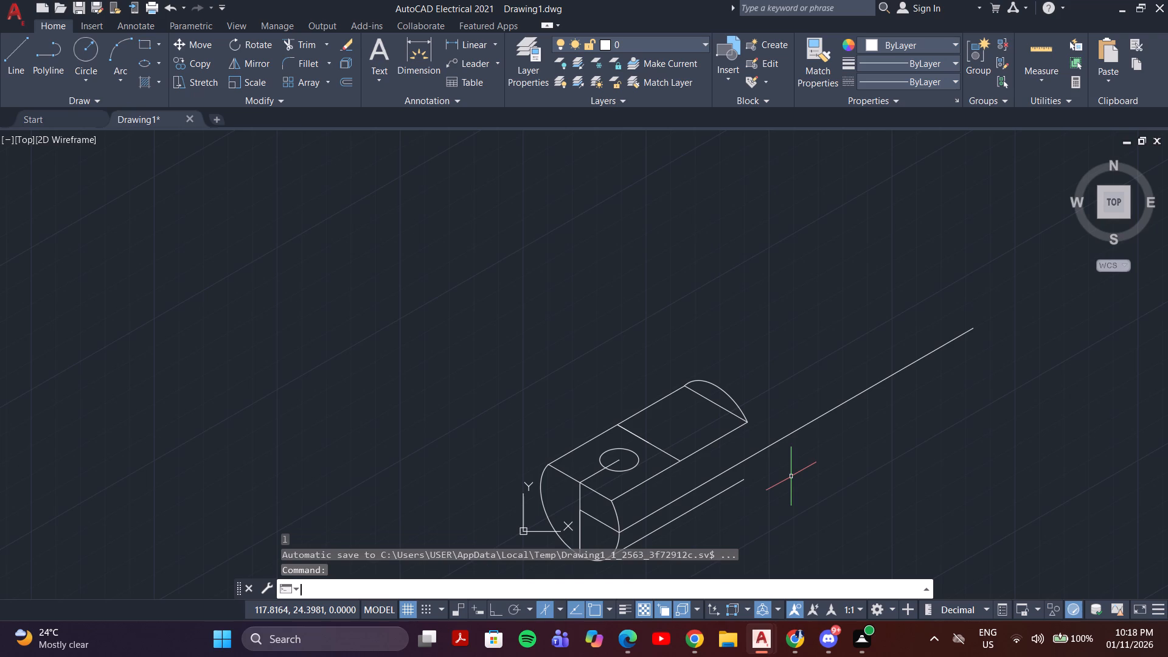
# With Ortho on, draw a 60-unit line from the bottom of the front circular profile along the shaft's length.
pyautogui.press('l')
pyautogui.press('Return')
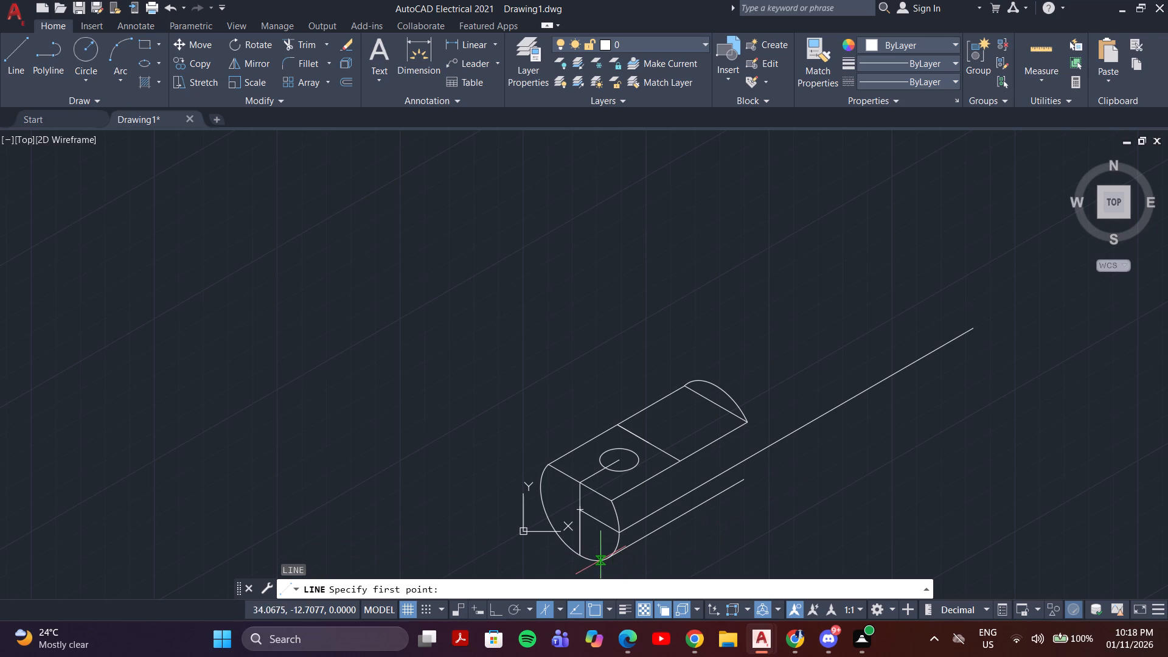
pyautogui.click(611, 558)
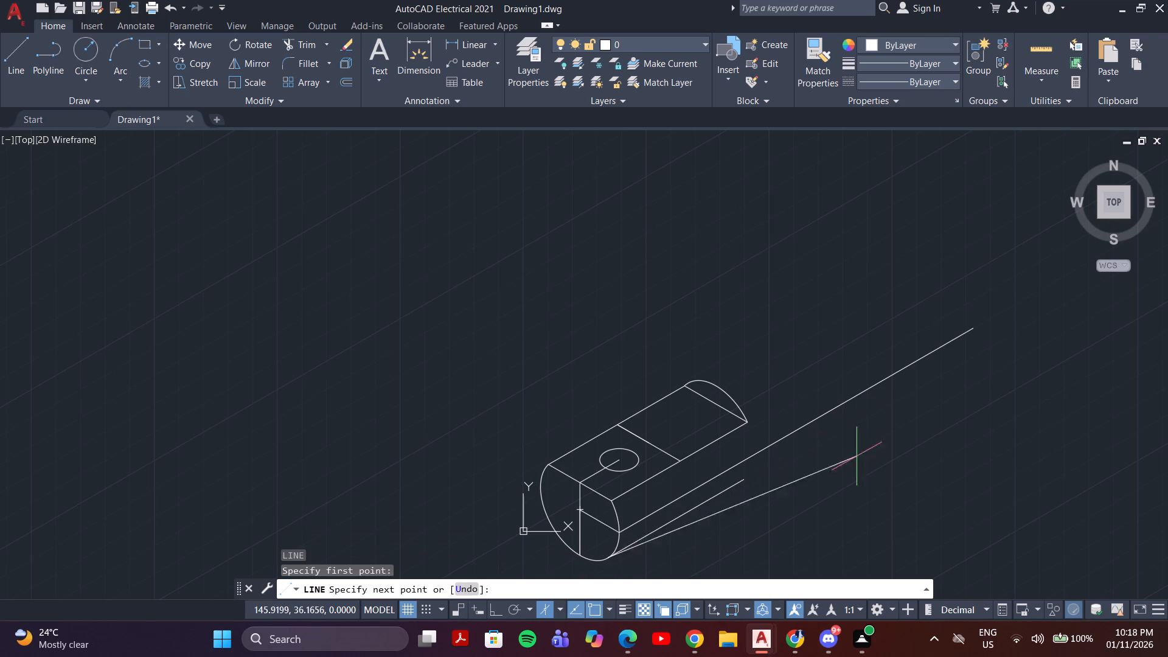
pyautogui.press('F8')
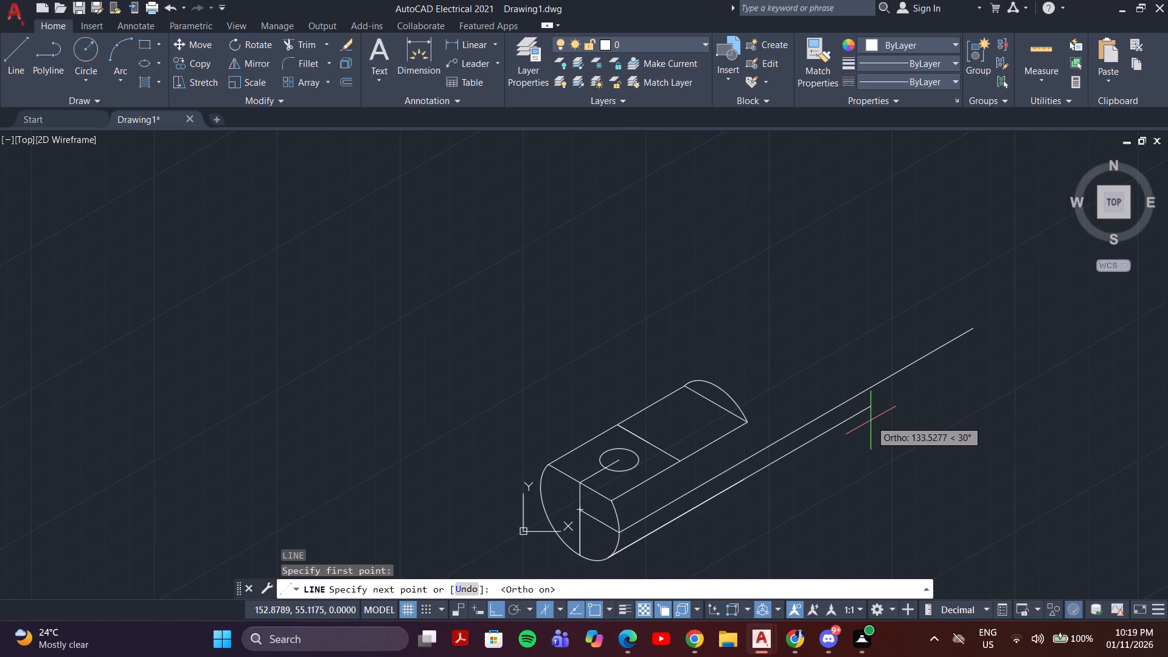
pyautogui.press('6')
pyautogui.press('0')
pyautogui.press('Return')
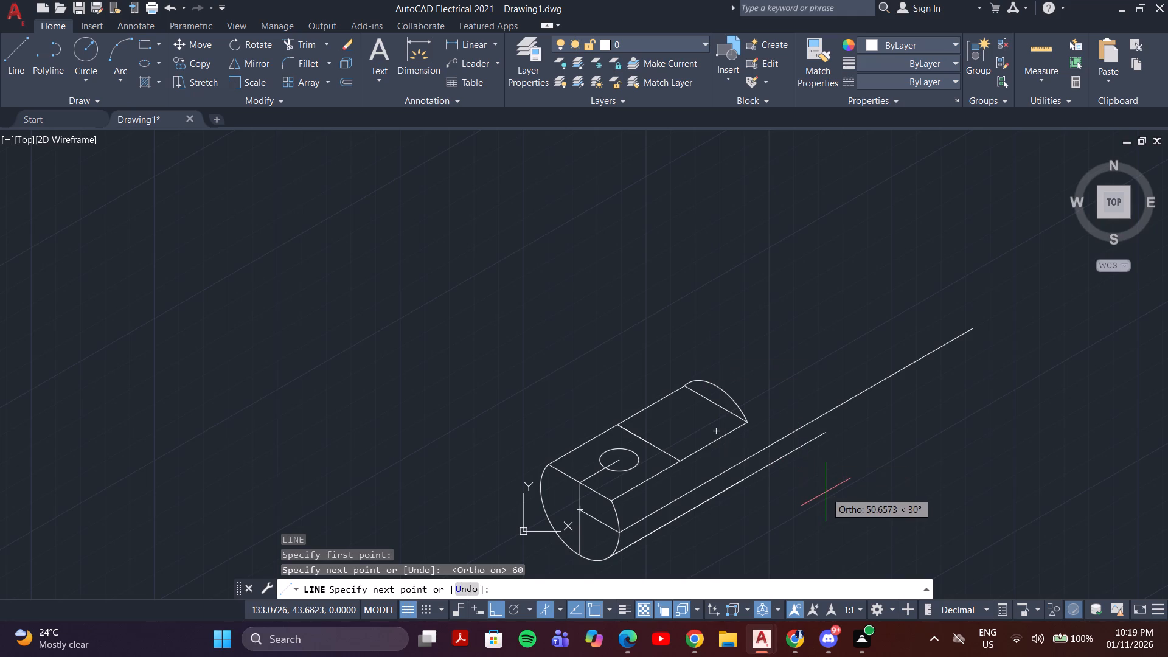
pyautogui.press('Escape')
pyautogui.press('Escape')
pyautogui.press('Escape')
pyautogui.press('Escape')
pyautogui.press('Escape')
pyautogui.press('Escape')
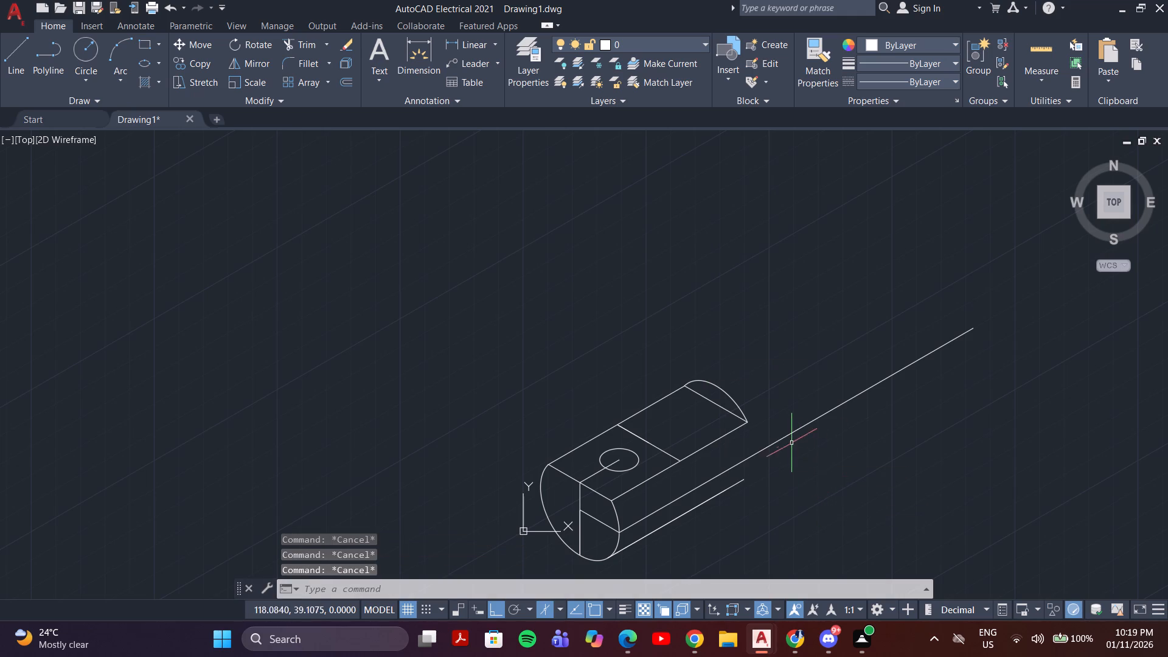
# Move the far-end arc above the flat by its lower endpoint to the flat's middle cross line.
pyautogui.scroll(3, 790, 439)
pyautogui.click(608, 276)
pyautogui.click(567, 293)
pyautogui.click(613, 270)
pyautogui.click(538, 303)
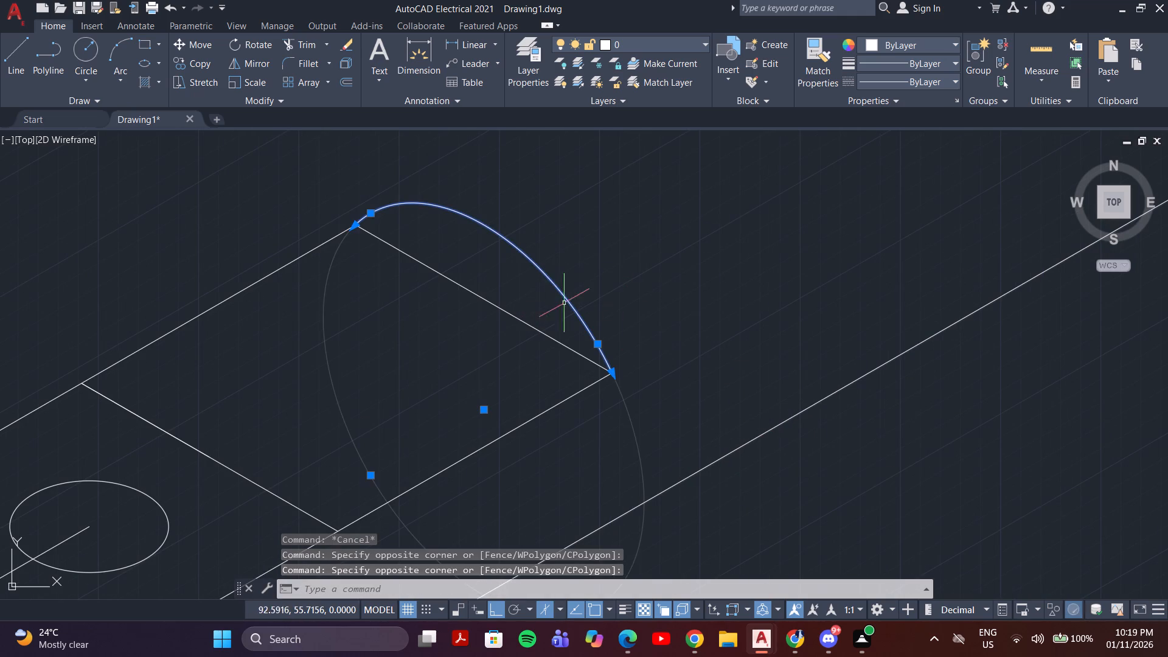
pyautogui.scroll(-1, 623, 327)
pyautogui.press('c')
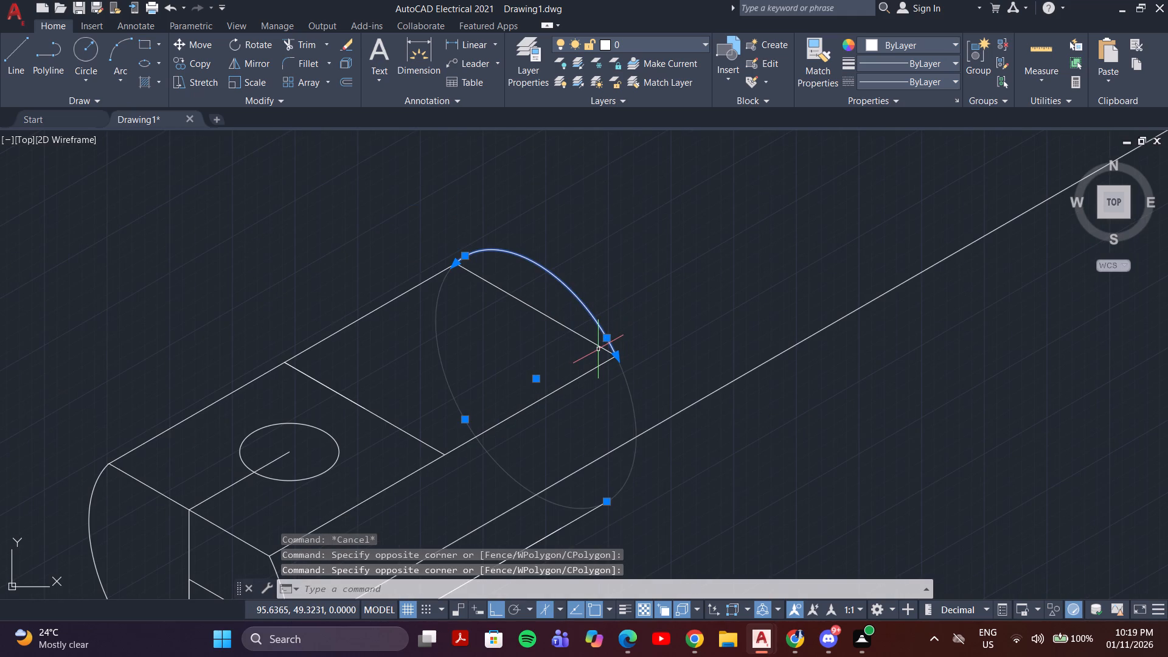
pyautogui.press('o')
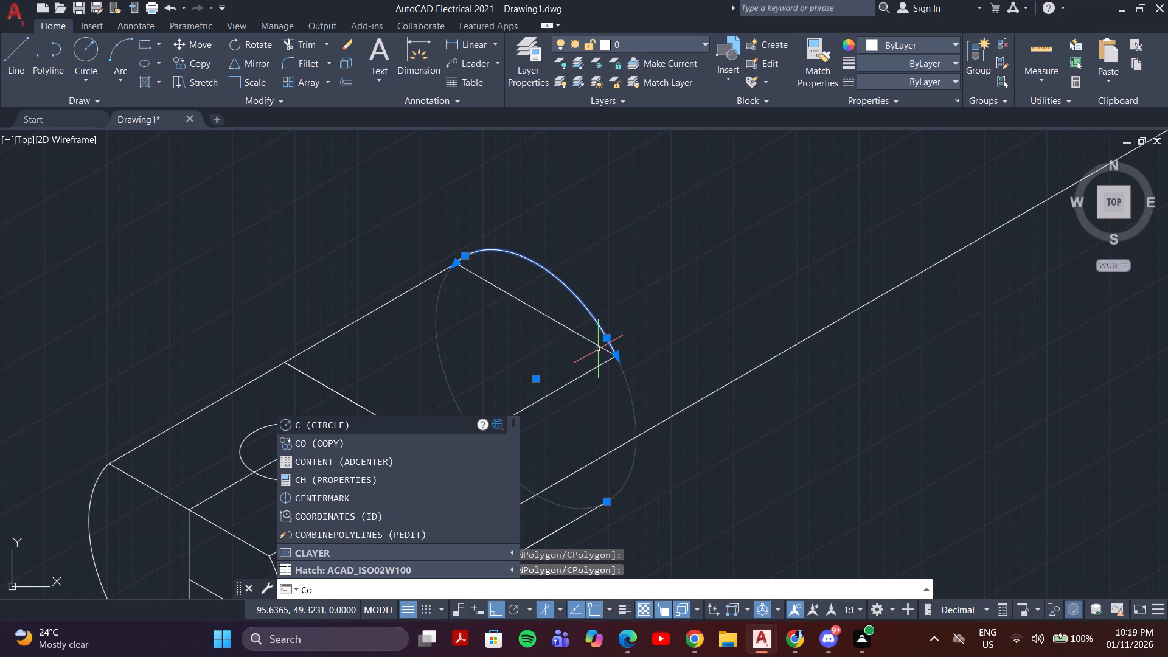
pyautogui.press('BackSpace')
pyautogui.press('BackSpace')
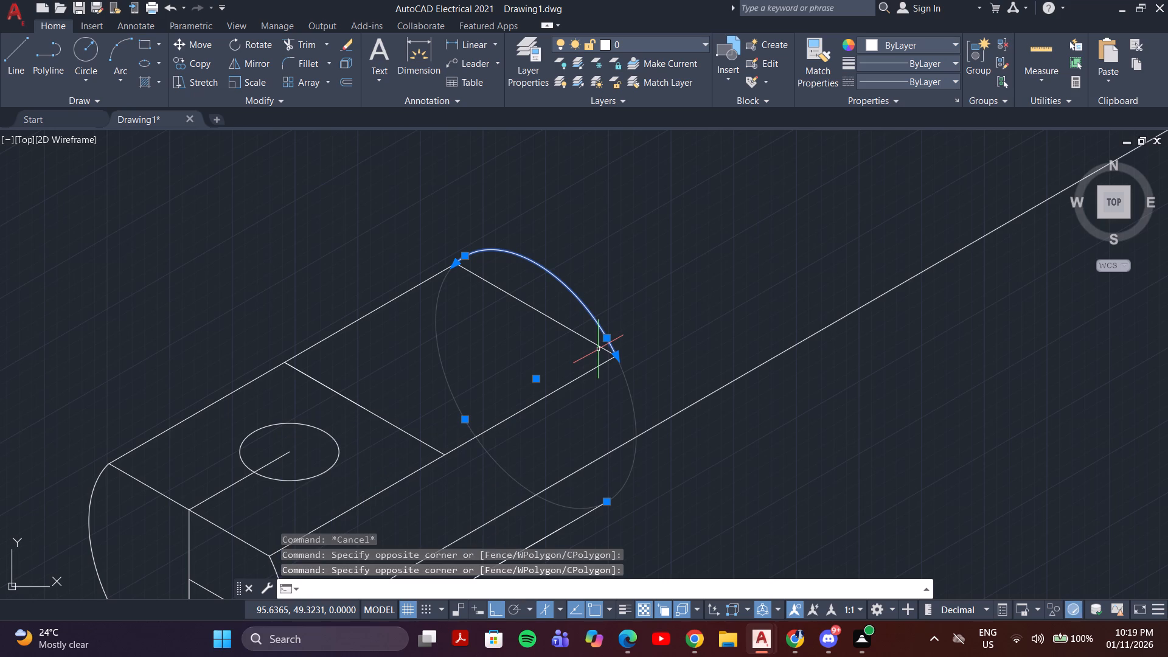
pyautogui.press(',')
pyautogui.press('BackSpace')
pyautogui.press('m')
pyautogui.press('Return')
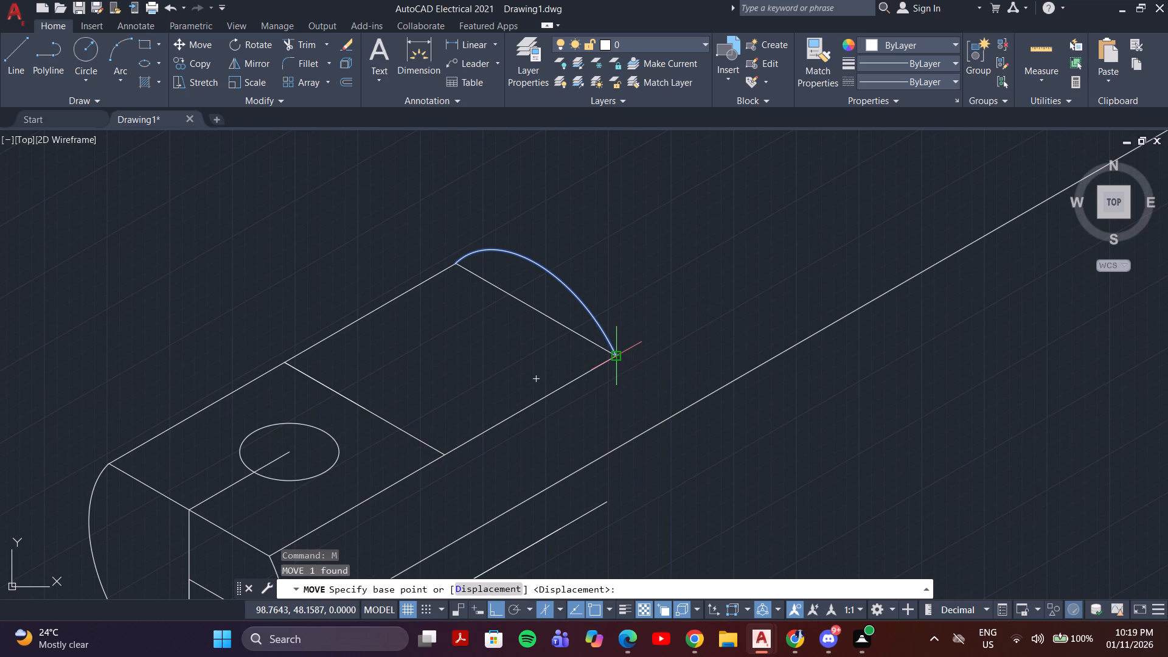
pyautogui.click(616, 352)
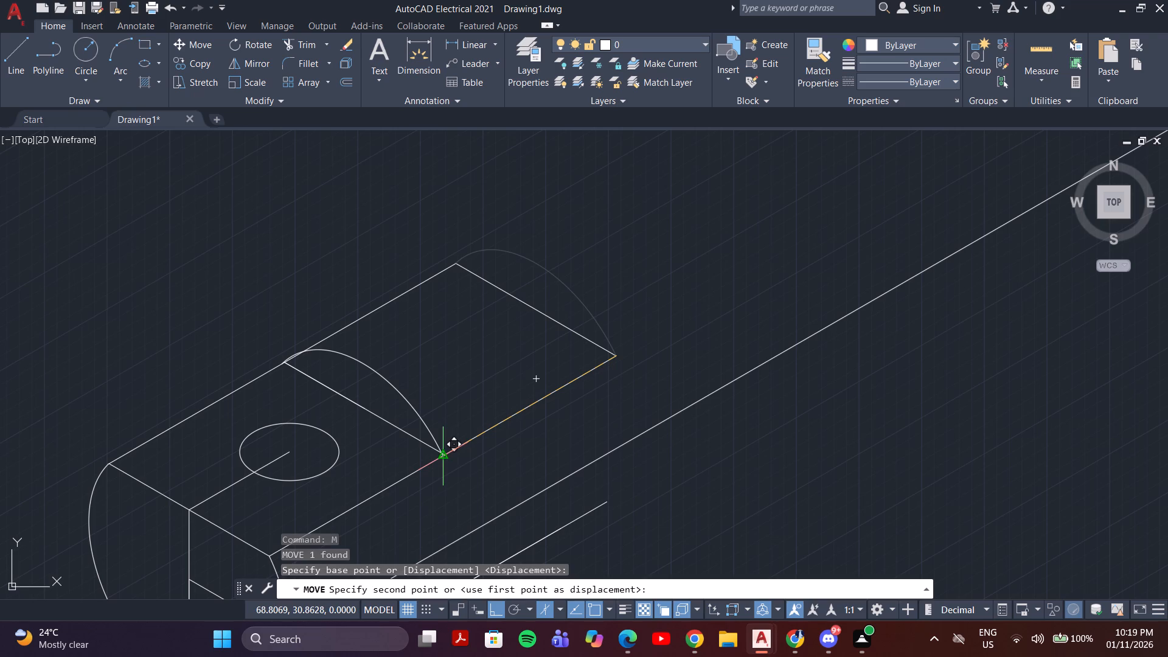
pyautogui.click(441, 454)
# Move the arc again so its lower endpoint snaps exactly to the middle cross line's end on the flat's long edge.
pyautogui.scroll(3, 220, 257)
pyautogui.moveTo(403, 453); pyautogui.dragTo(451, 153, button='middle')
pyautogui.scroll(1, 450, 157)
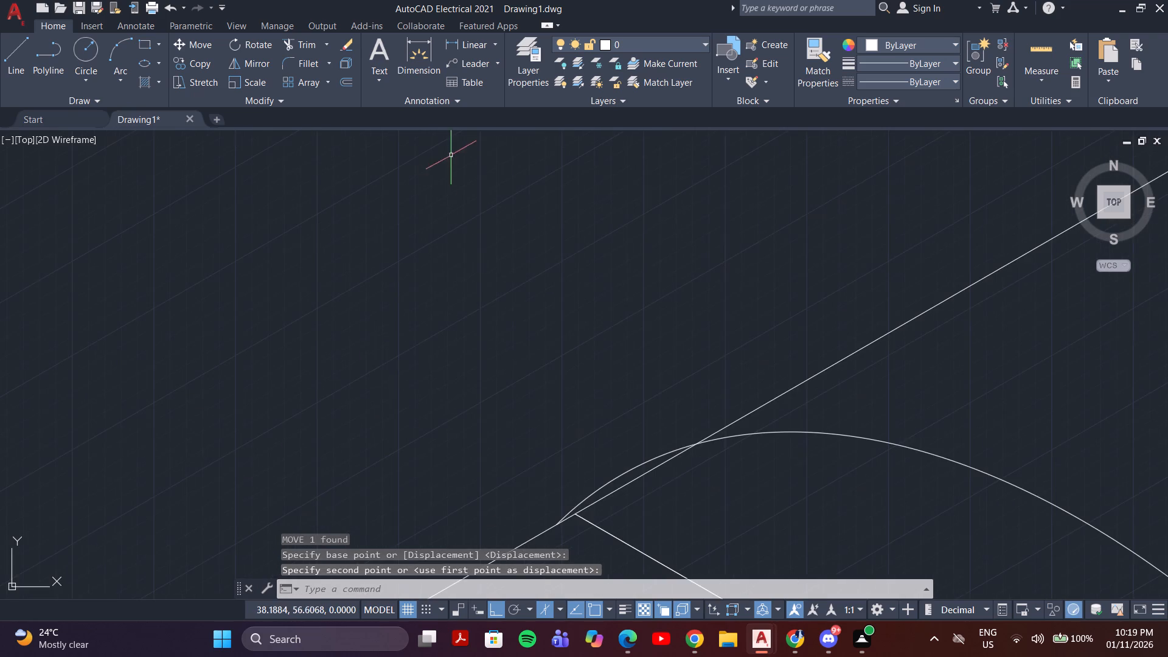
pyautogui.scroll(-2, 560, 420)
pyautogui.moveTo(690, 469); pyautogui.dragTo(417, 250, button='middle')
pyautogui.click(566, 240)
pyautogui.click(535, 266)
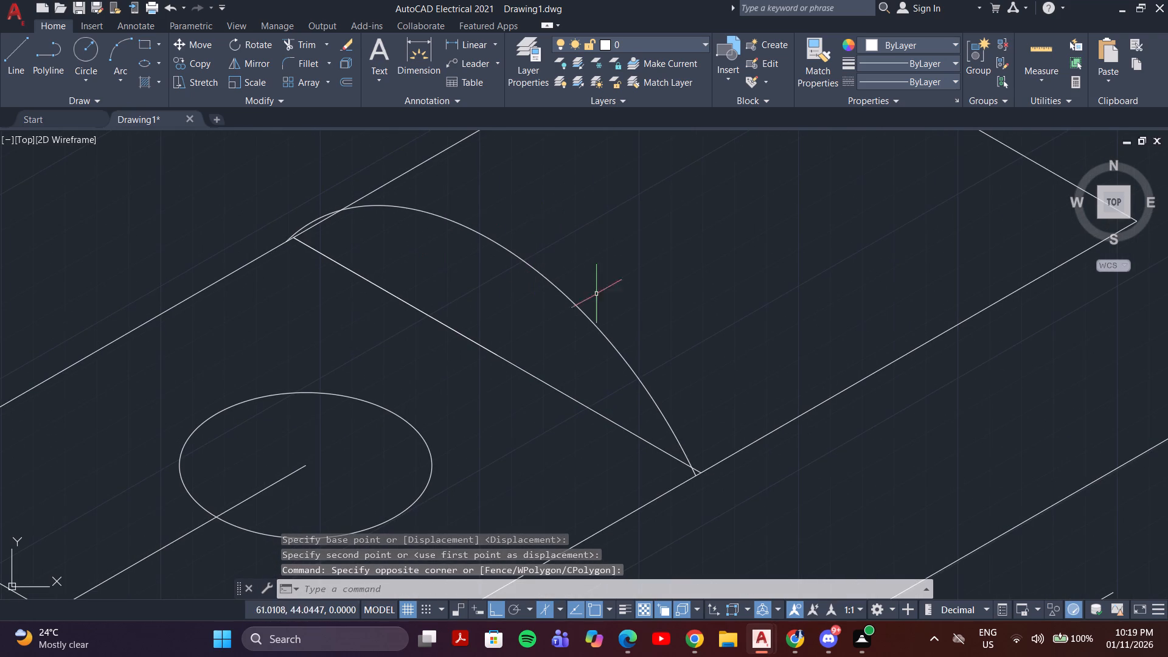
pyautogui.moveTo(650, 348); pyautogui.dragTo(640, 348)
pyautogui.click(605, 367)
pyautogui.scroll(3, 732, 481)
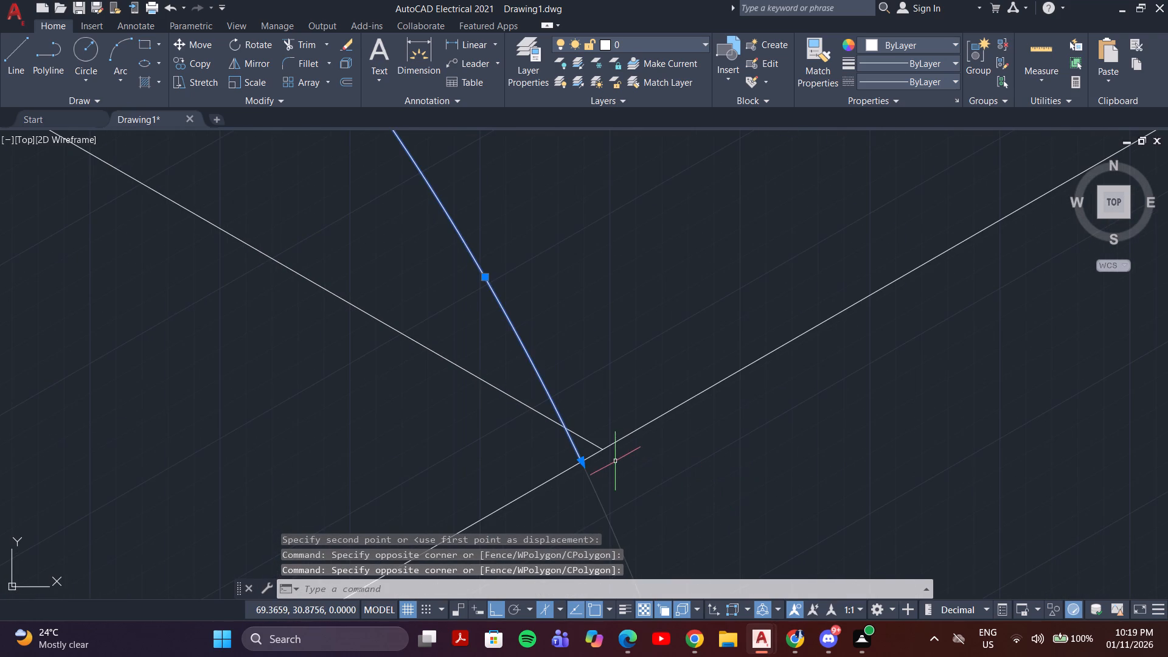
pyautogui.press('m')
pyautogui.press('Return')
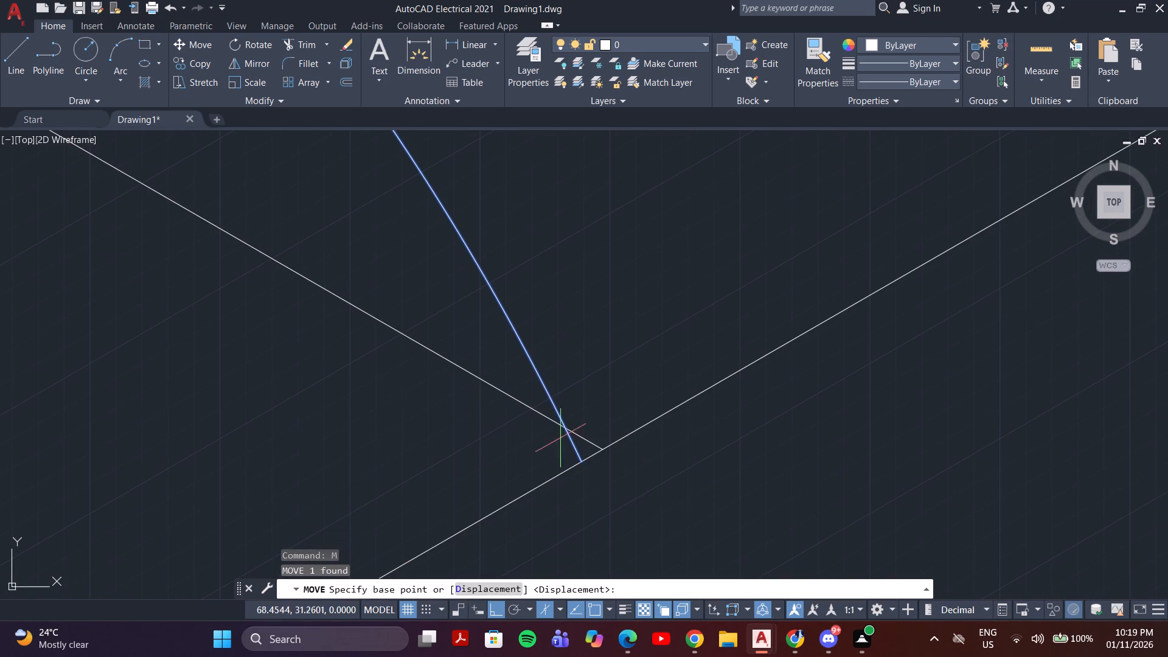
pyautogui.click(580, 461)
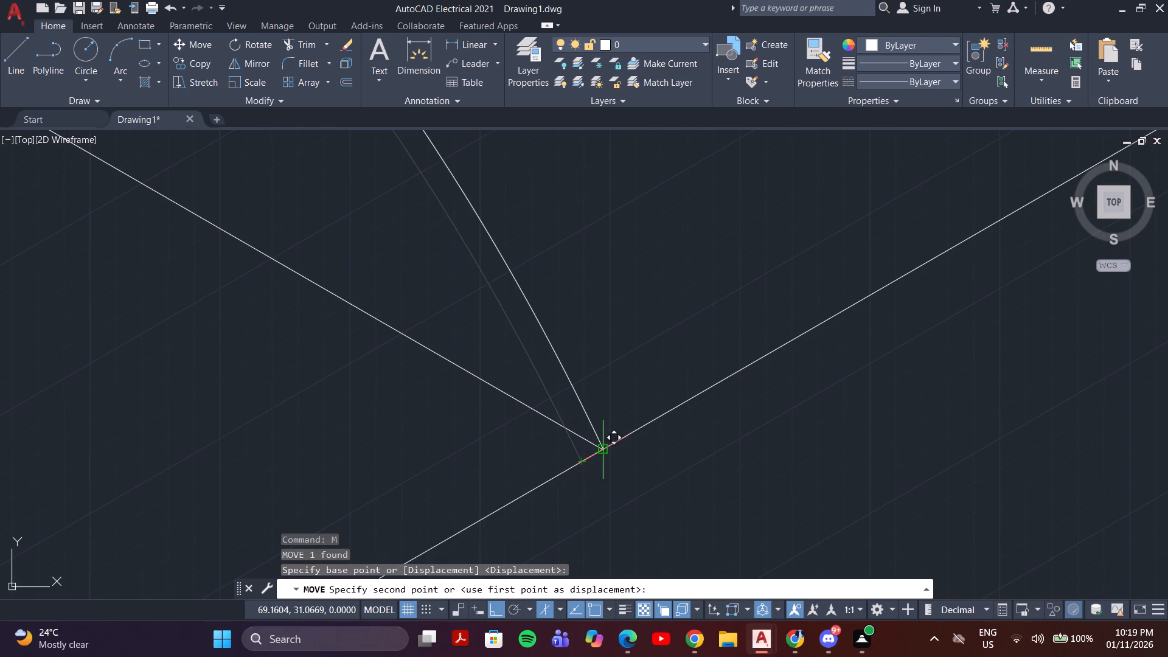
pyautogui.click(606, 449)
# Trim both long edges of the flat behind the middle cross line, including the upper edge's short piece under the arc.
pyautogui.scroll(-4, 651, 433)
pyautogui.moveTo(673, 422); pyautogui.dragTo(550, 443, button='middle')
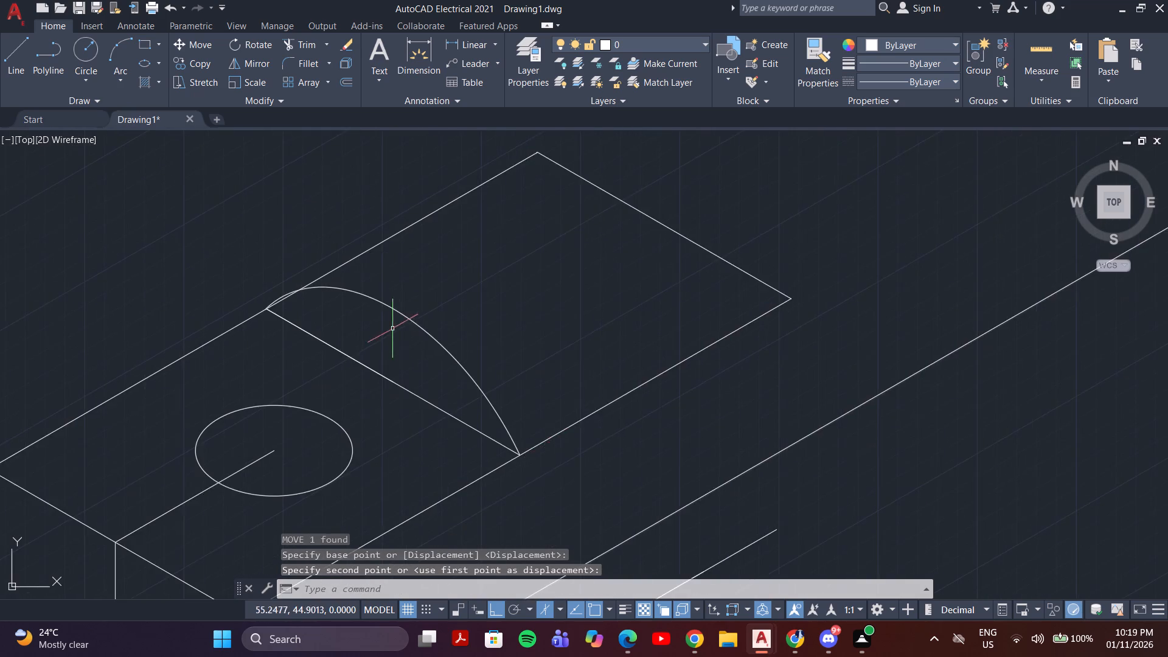
pyautogui.scroll(3, 392, 328)
pyautogui.moveTo(218, 363); pyautogui.dragTo(517, 382, button='middle')
pyautogui.scroll(-1, 458, 331)
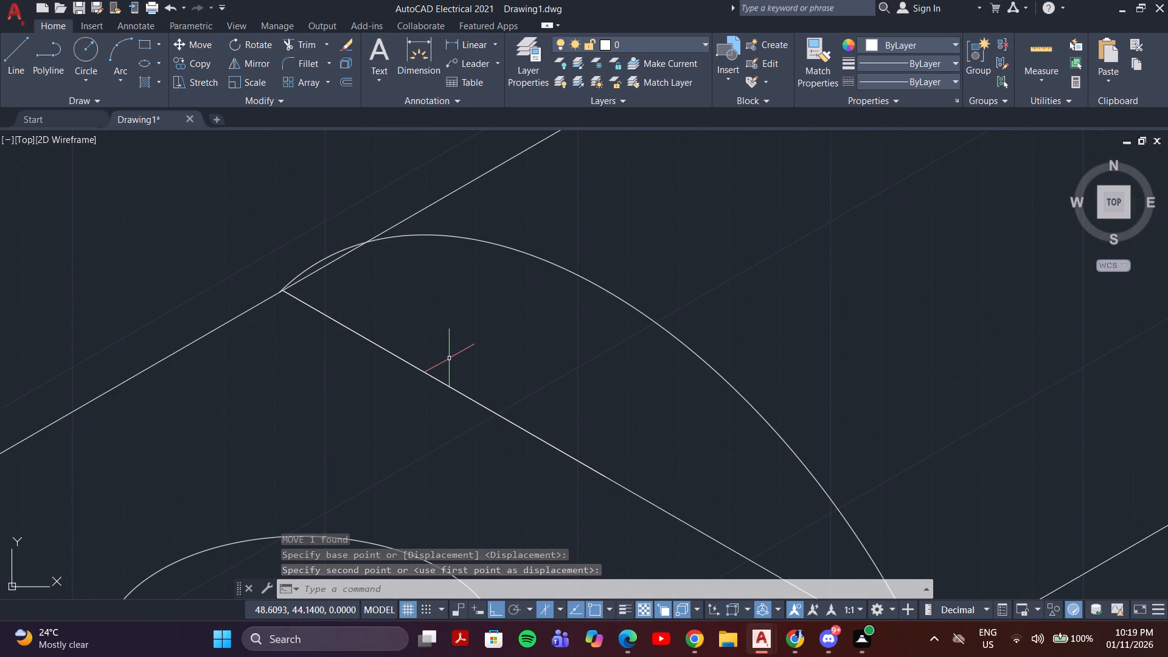
pyautogui.write('tr')
pyautogui.press('Return')
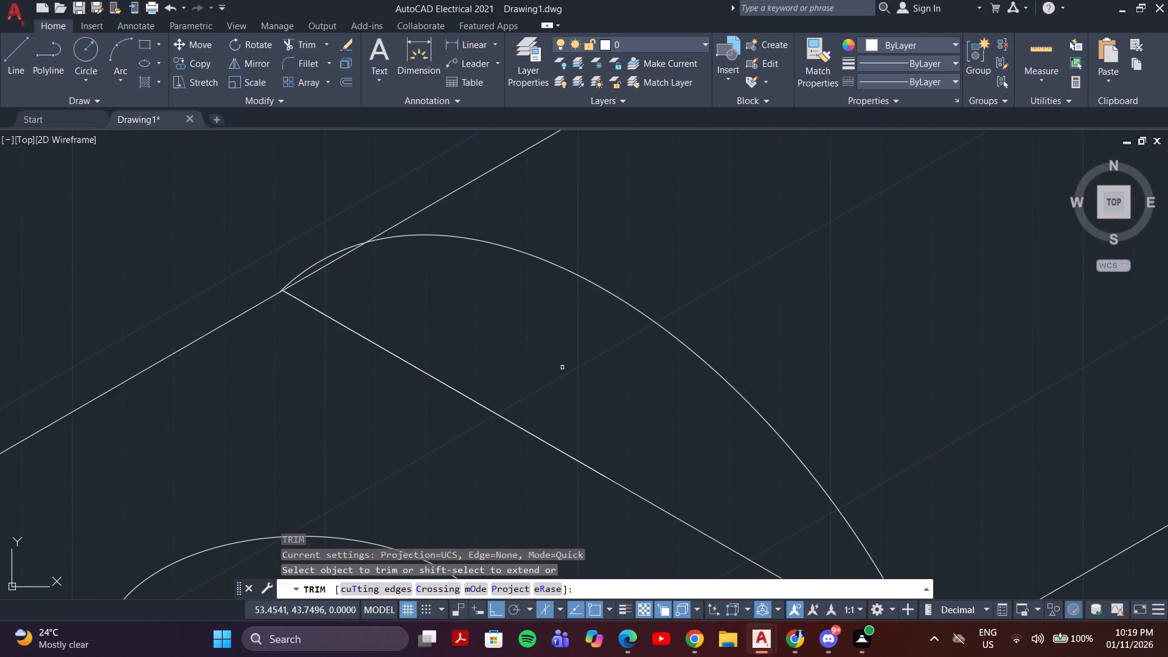
pyautogui.click(332, 263)
pyautogui.scroll(-4, 412, 320)
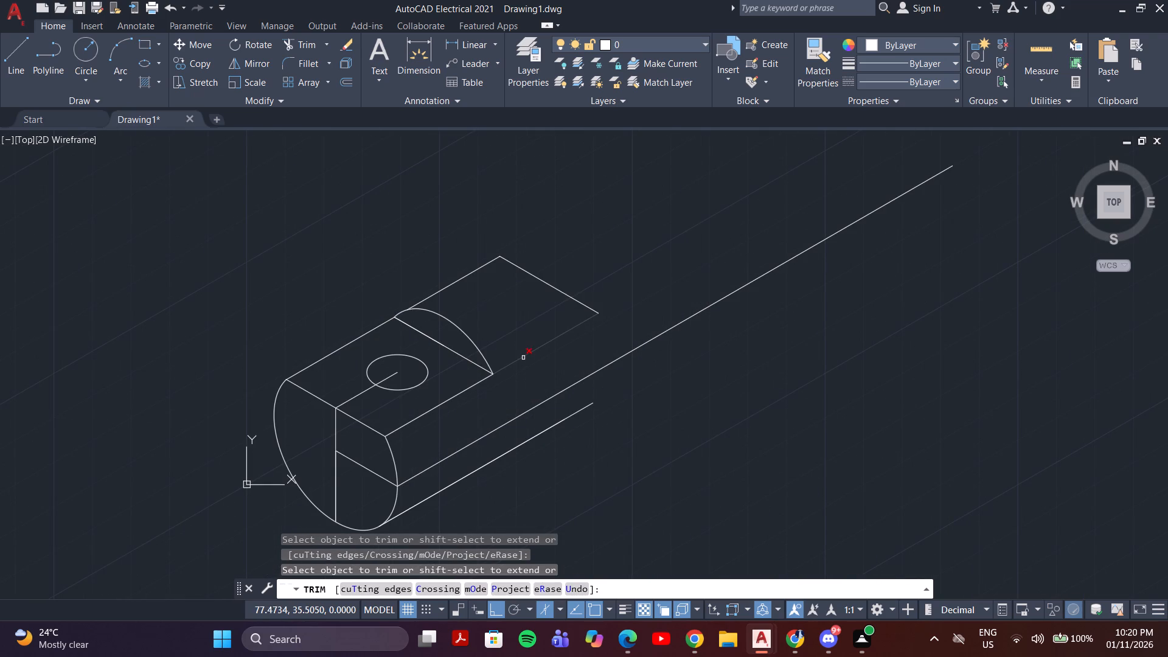
pyautogui.click(547, 336)
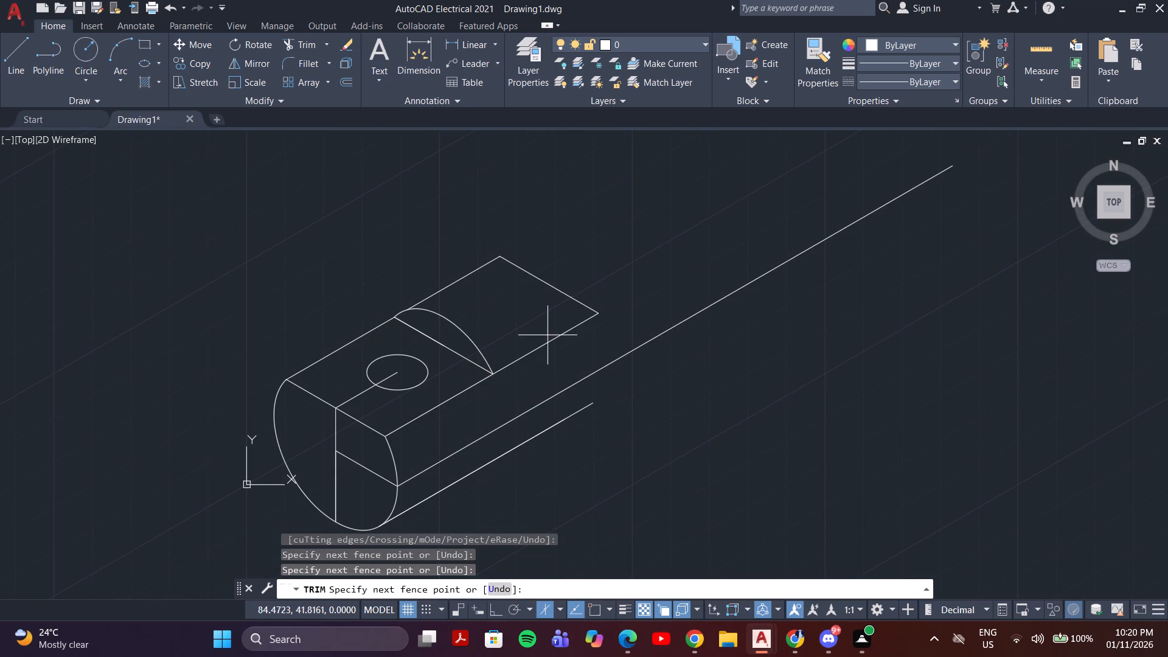
pyautogui.click(567, 333)
pyautogui.click(459, 271)
pyautogui.click(492, 288)
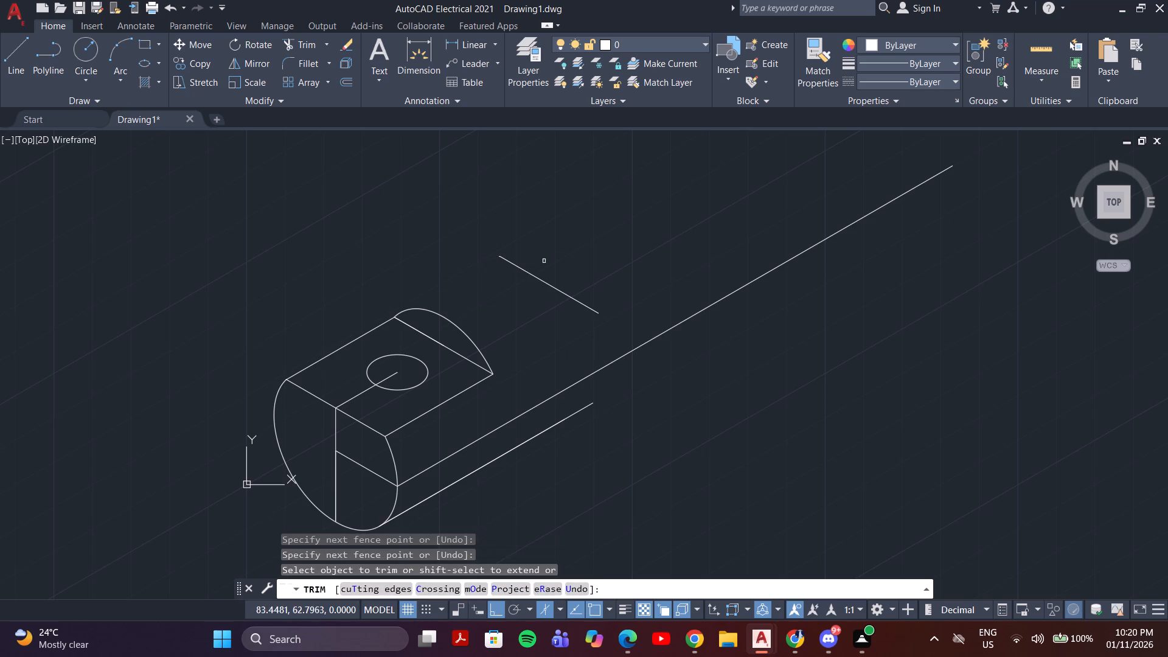
# Trim away the flat's detached far-end cross line and its tiny leftover fragment, and end the Trim command.
pyautogui.click(544, 261)
pyautogui.click(520, 287)
pyautogui.click(504, 257)
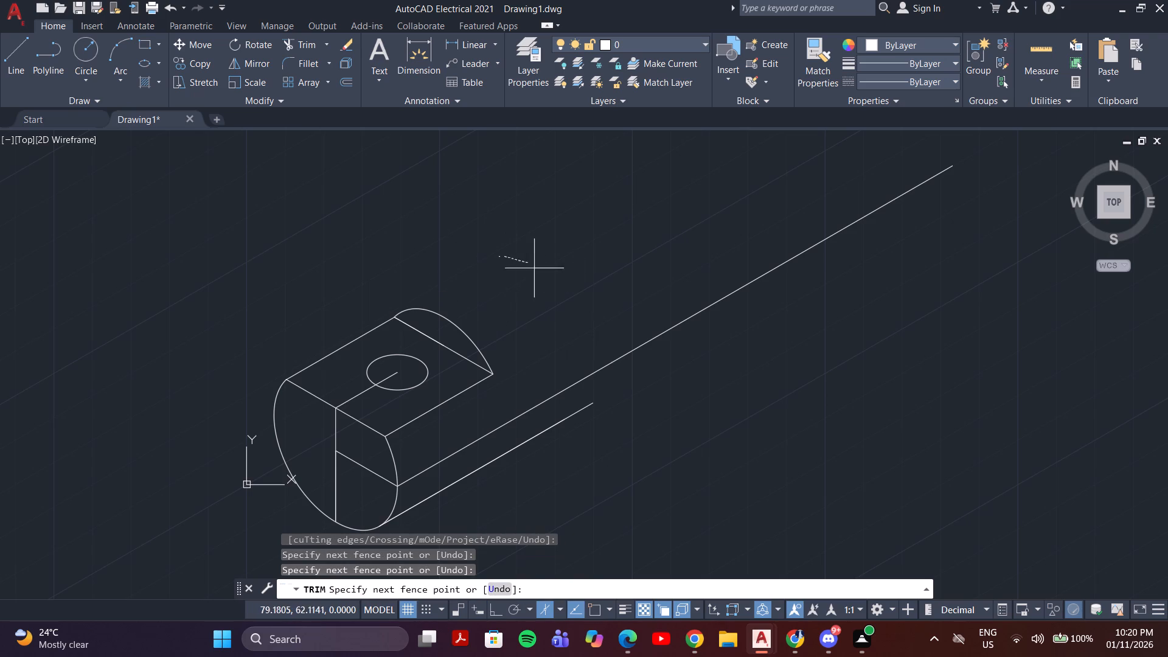
pyautogui.scroll(-1, 587, 285)
pyautogui.middleClick(587, 285)
pyautogui.scroll(3, 549, 257)
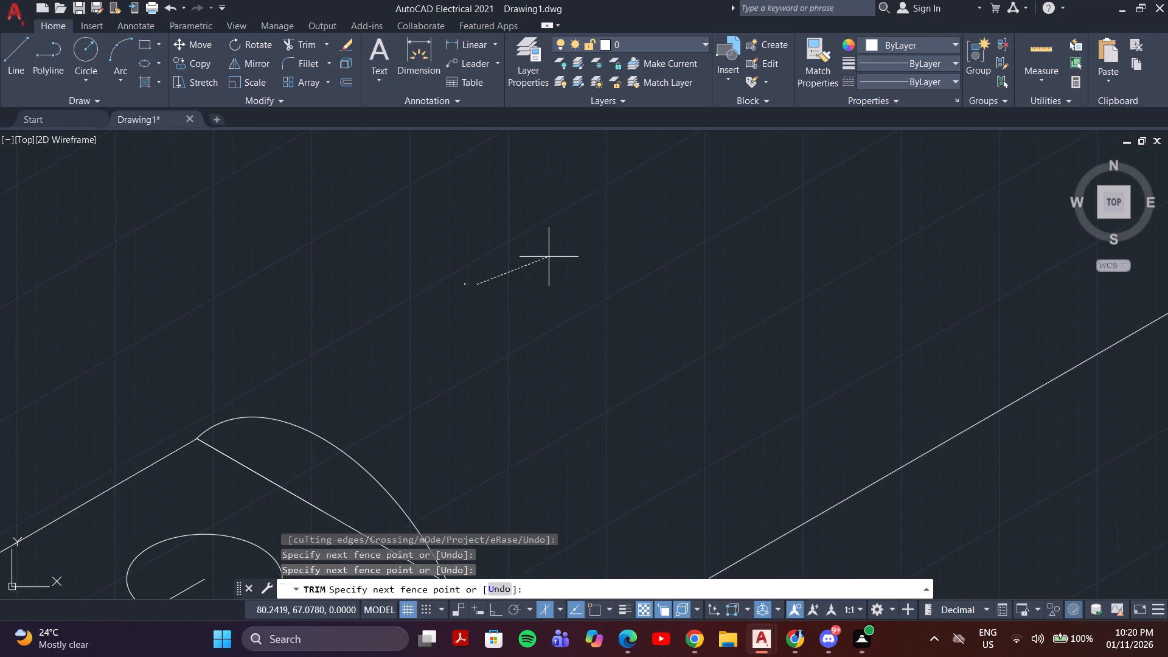
pyautogui.press('Escape')
pyautogui.write('tr')
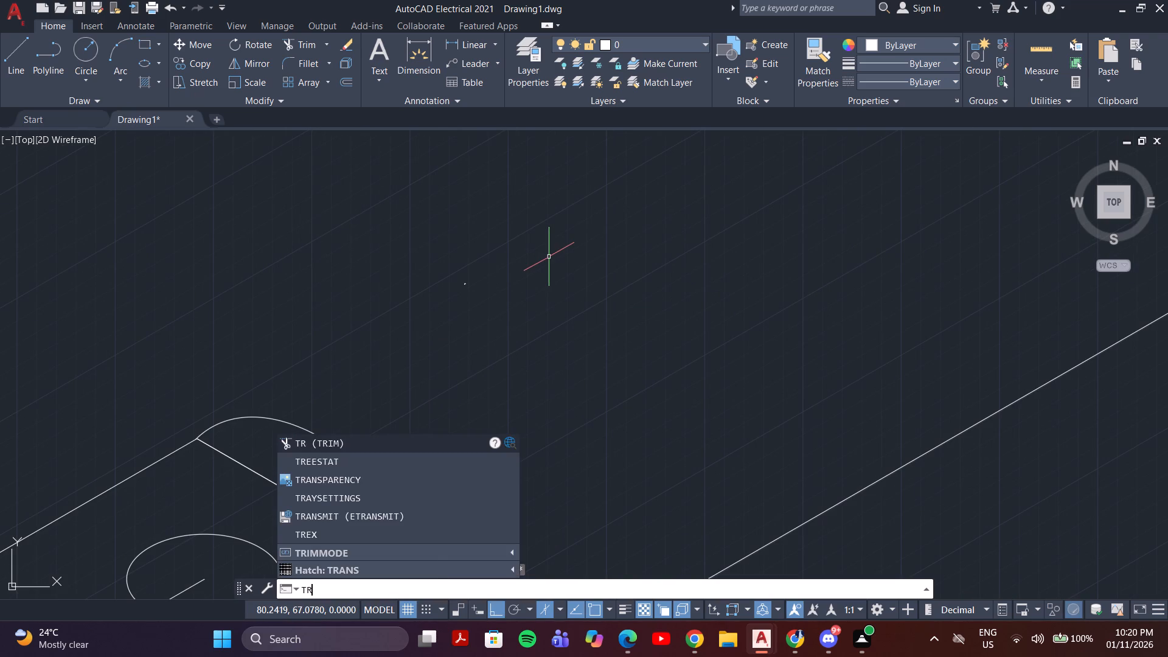
pyautogui.press('Return')
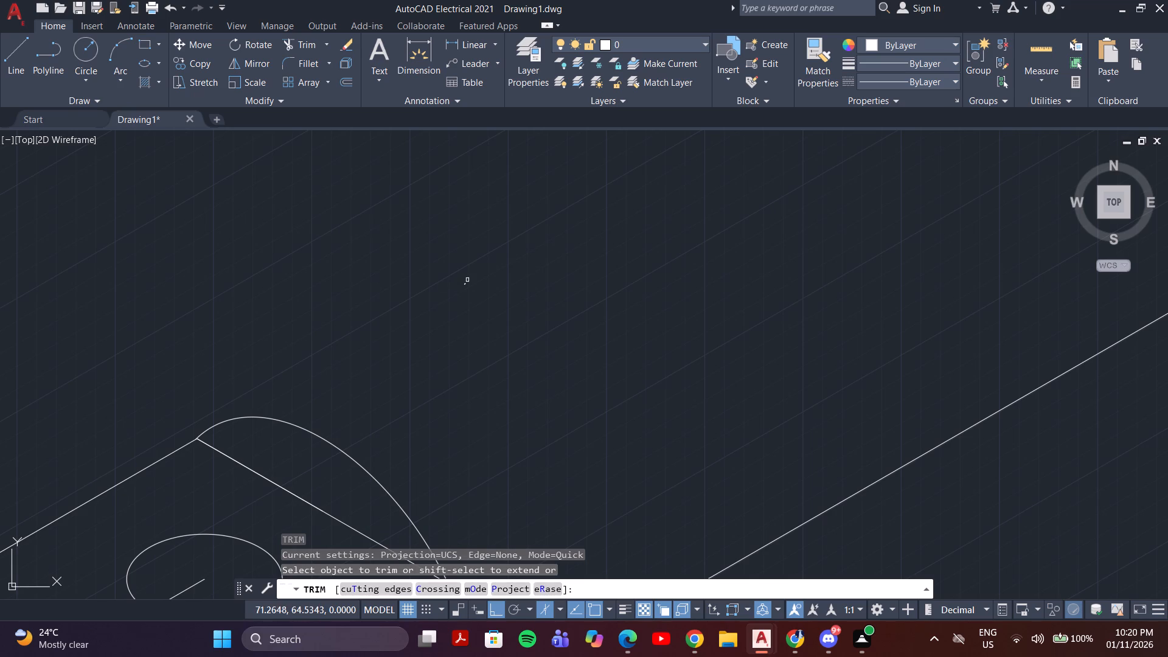
pyautogui.click(462, 285)
pyautogui.click(495, 339)
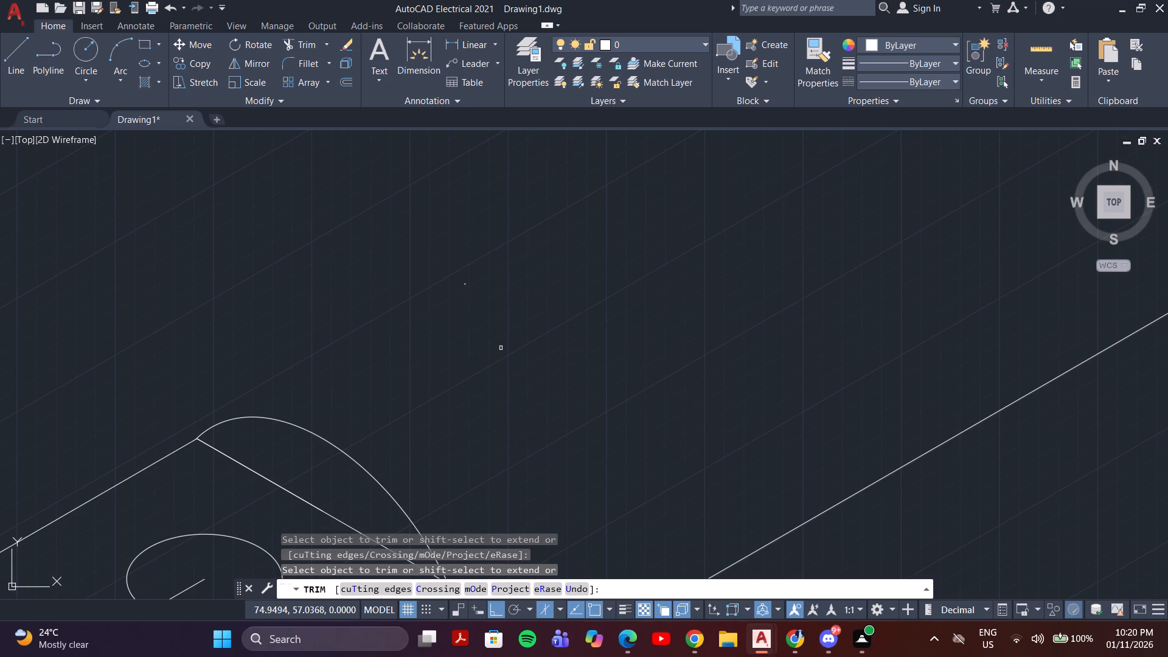
pyautogui.click(465, 282)
pyautogui.click(471, 282)
pyautogui.scroll(-3, 473, 319)
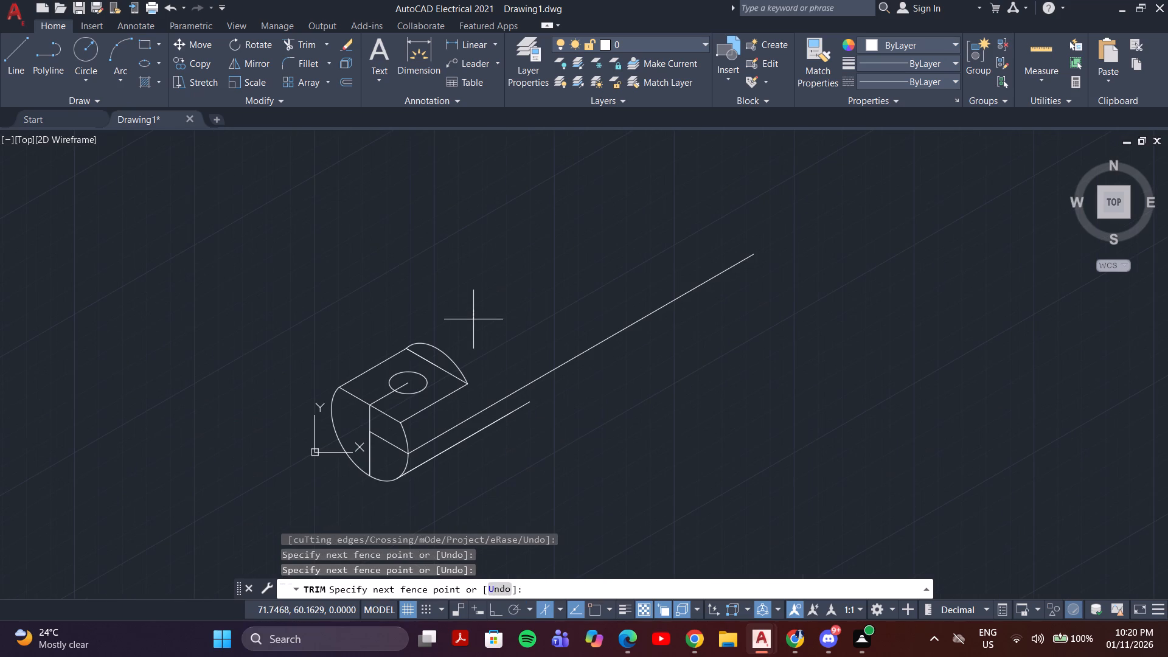
pyautogui.press('Escape')
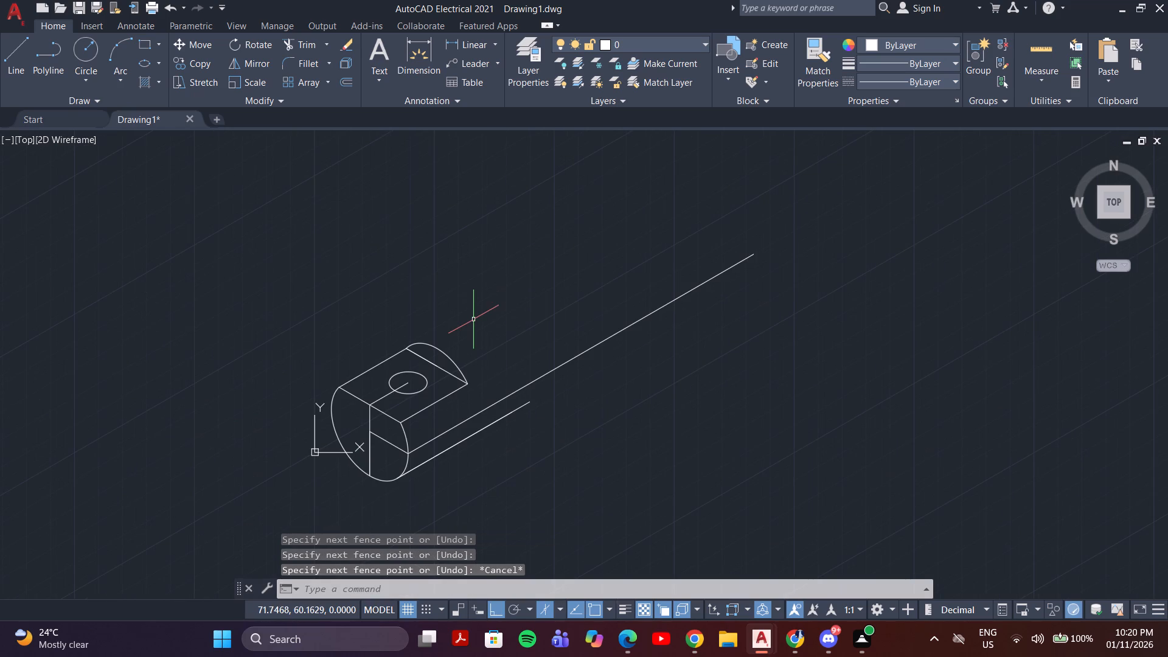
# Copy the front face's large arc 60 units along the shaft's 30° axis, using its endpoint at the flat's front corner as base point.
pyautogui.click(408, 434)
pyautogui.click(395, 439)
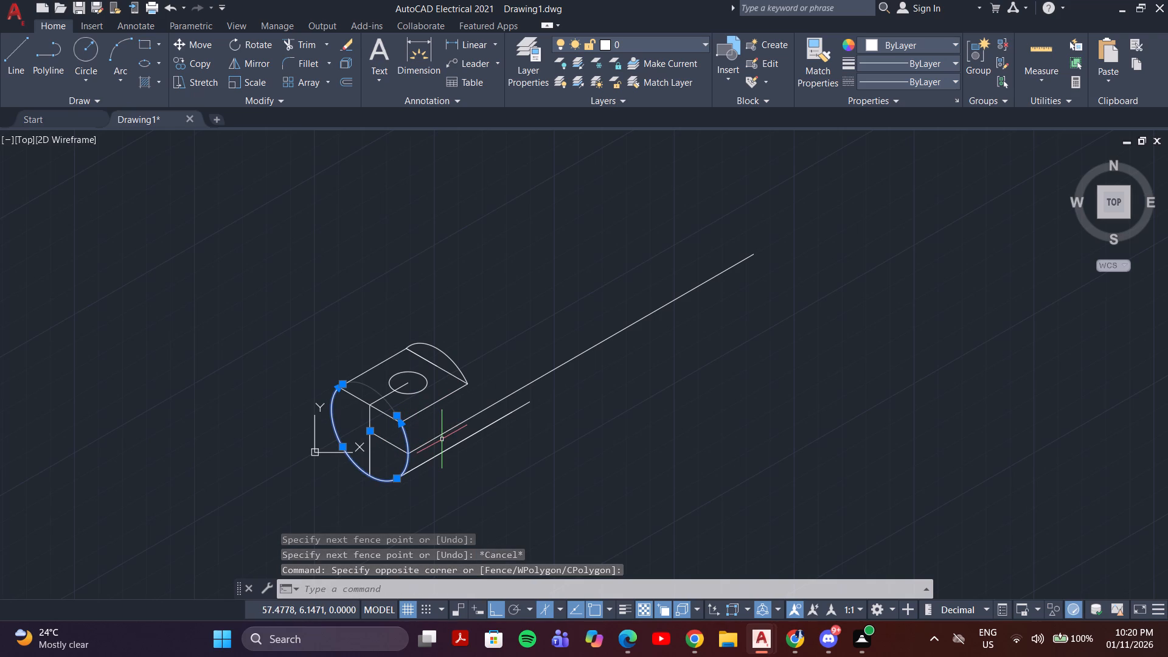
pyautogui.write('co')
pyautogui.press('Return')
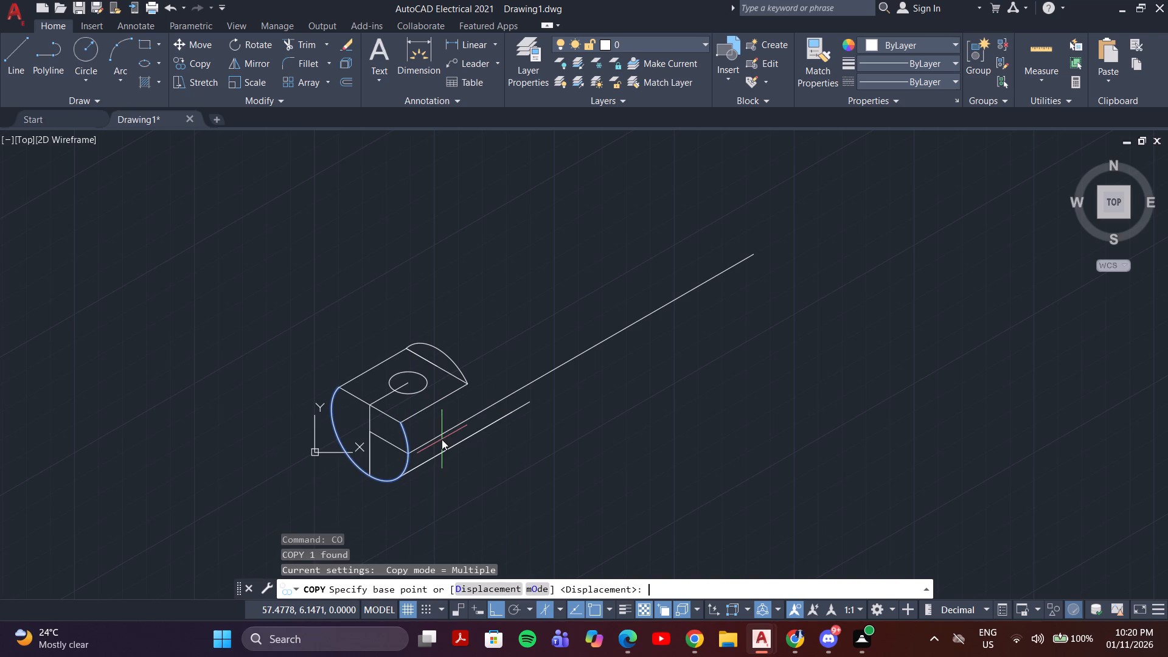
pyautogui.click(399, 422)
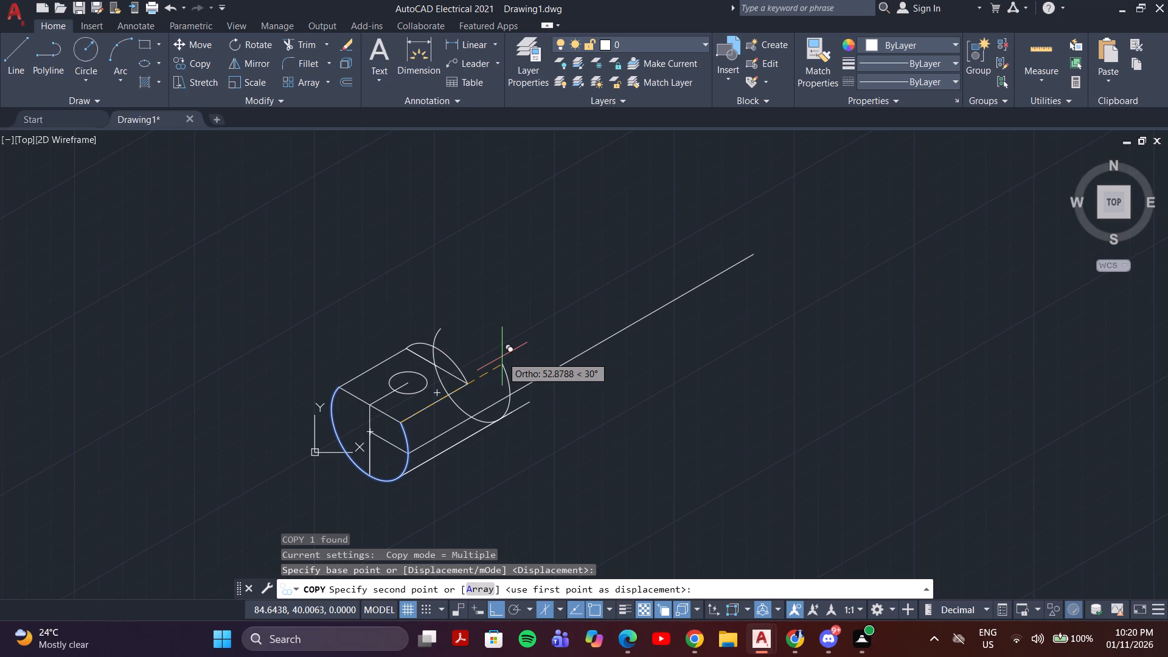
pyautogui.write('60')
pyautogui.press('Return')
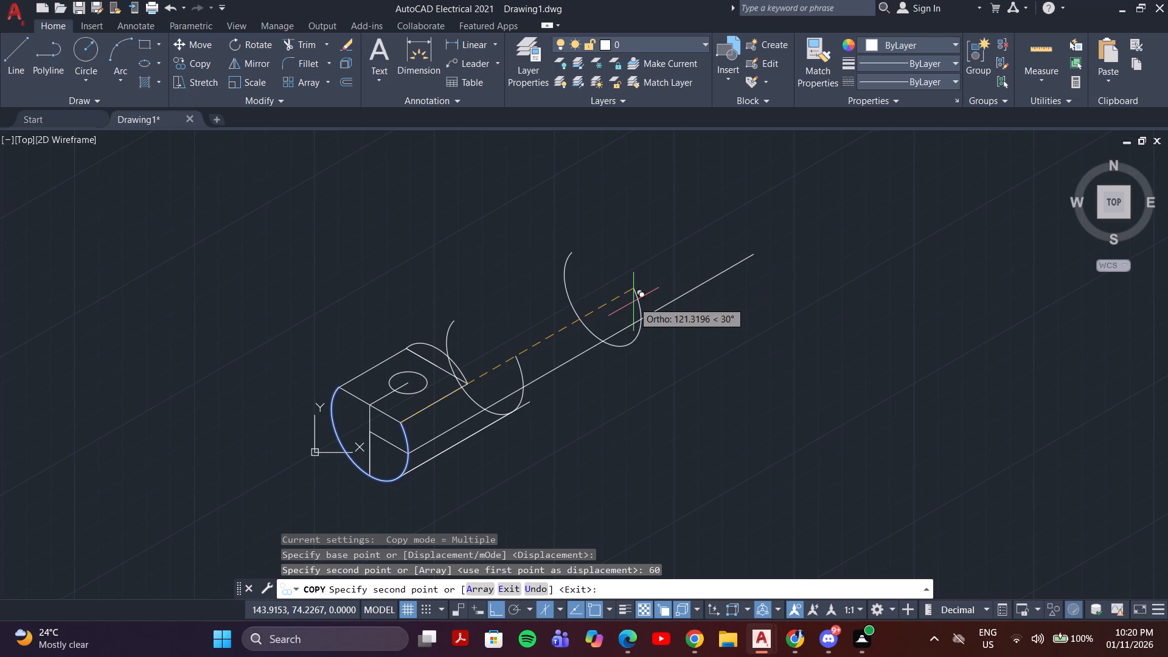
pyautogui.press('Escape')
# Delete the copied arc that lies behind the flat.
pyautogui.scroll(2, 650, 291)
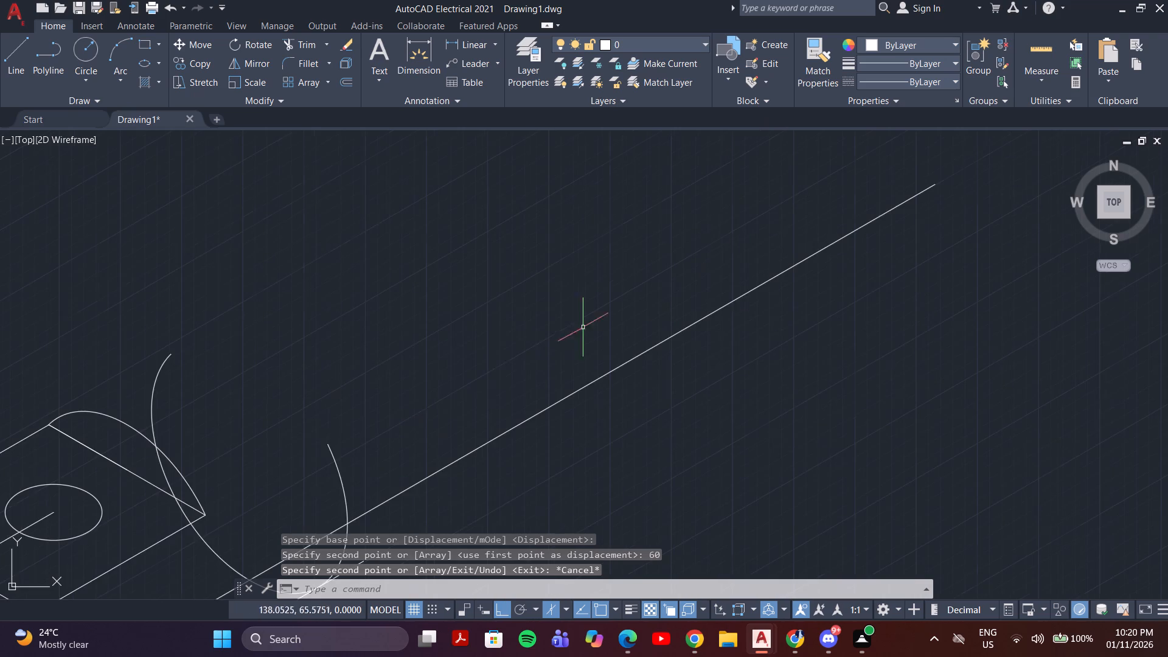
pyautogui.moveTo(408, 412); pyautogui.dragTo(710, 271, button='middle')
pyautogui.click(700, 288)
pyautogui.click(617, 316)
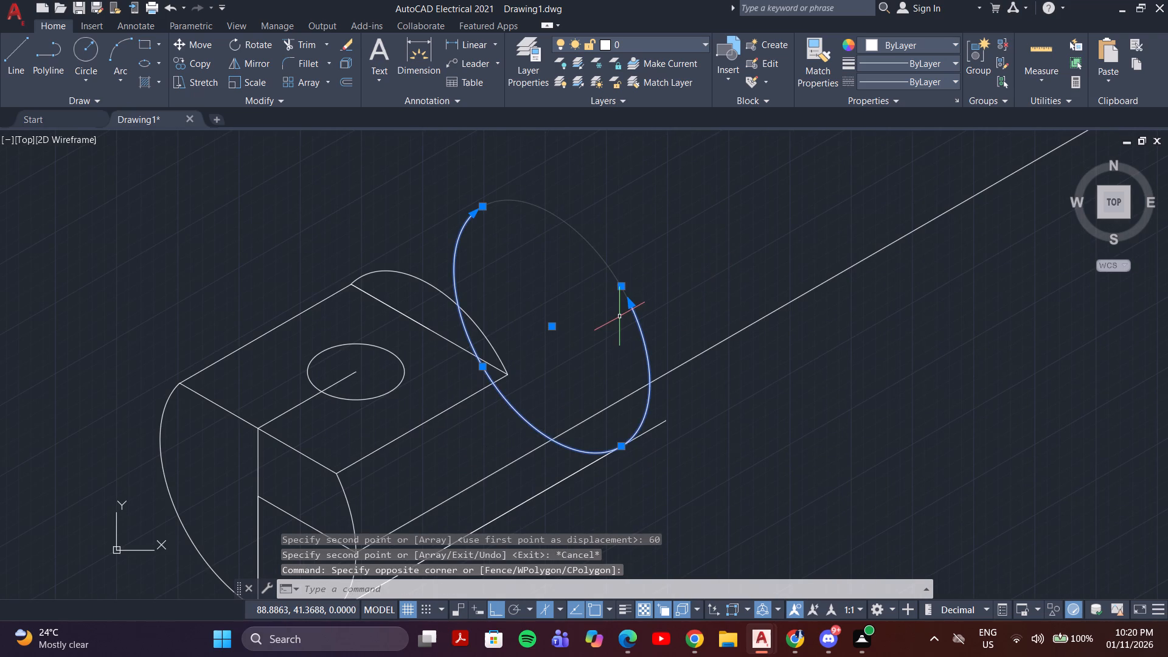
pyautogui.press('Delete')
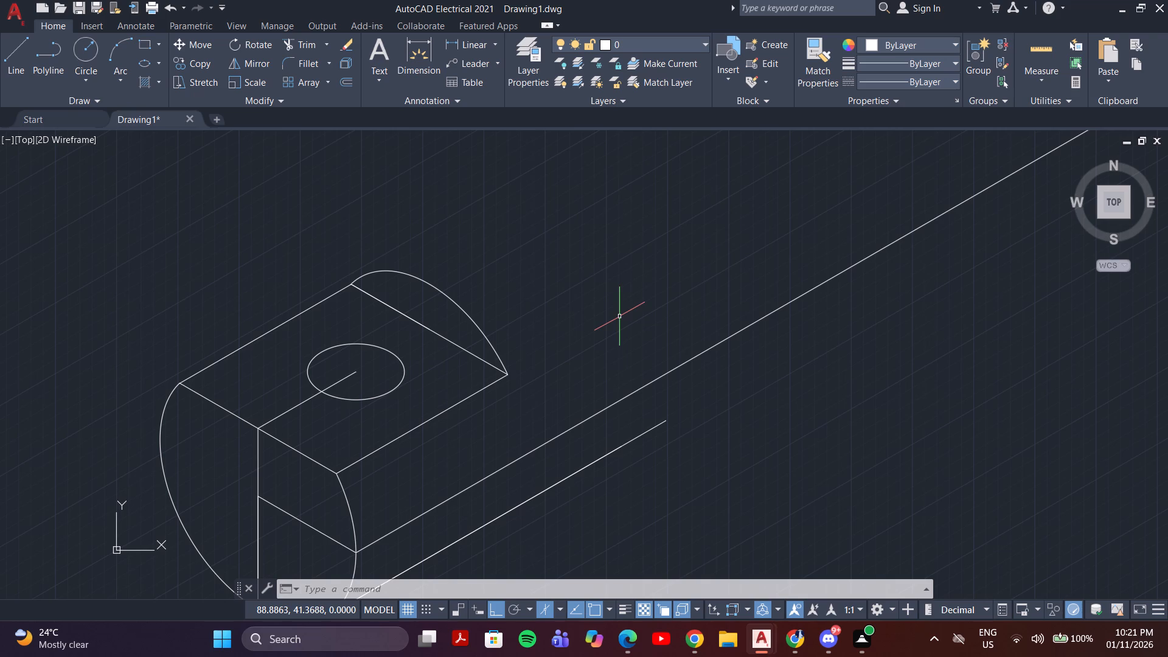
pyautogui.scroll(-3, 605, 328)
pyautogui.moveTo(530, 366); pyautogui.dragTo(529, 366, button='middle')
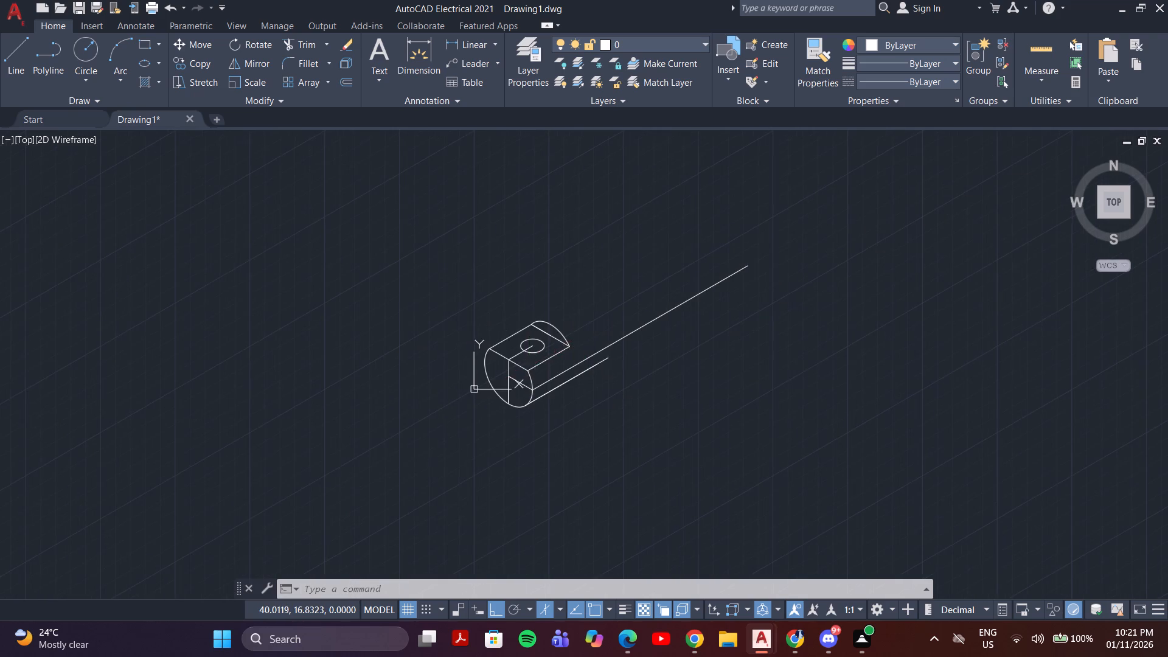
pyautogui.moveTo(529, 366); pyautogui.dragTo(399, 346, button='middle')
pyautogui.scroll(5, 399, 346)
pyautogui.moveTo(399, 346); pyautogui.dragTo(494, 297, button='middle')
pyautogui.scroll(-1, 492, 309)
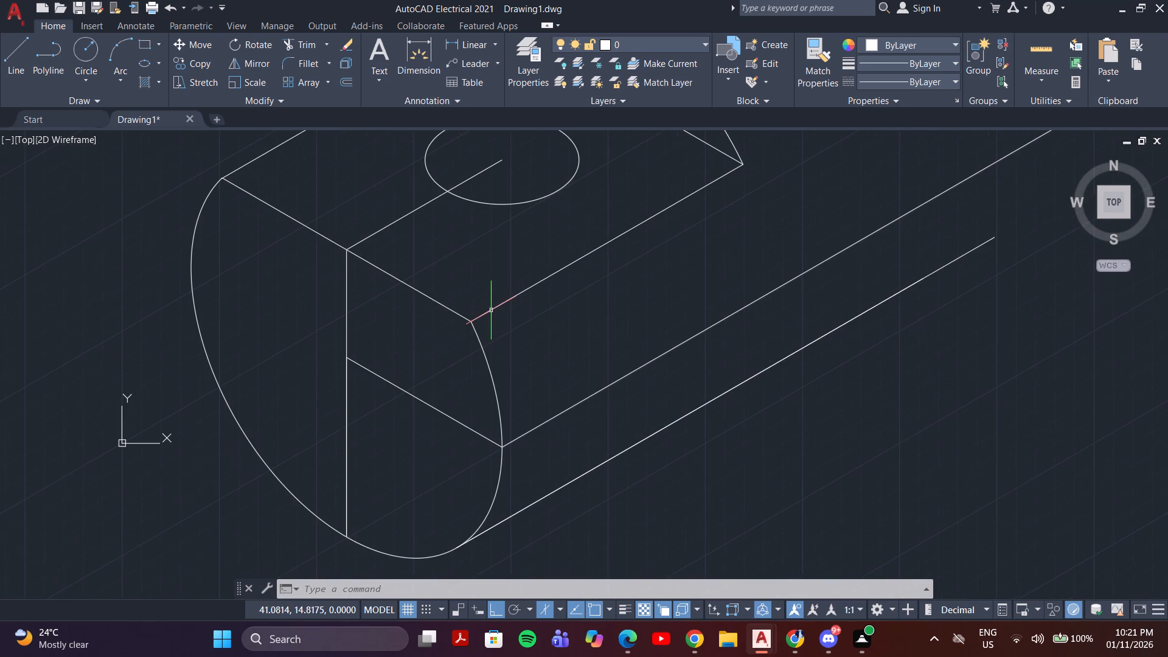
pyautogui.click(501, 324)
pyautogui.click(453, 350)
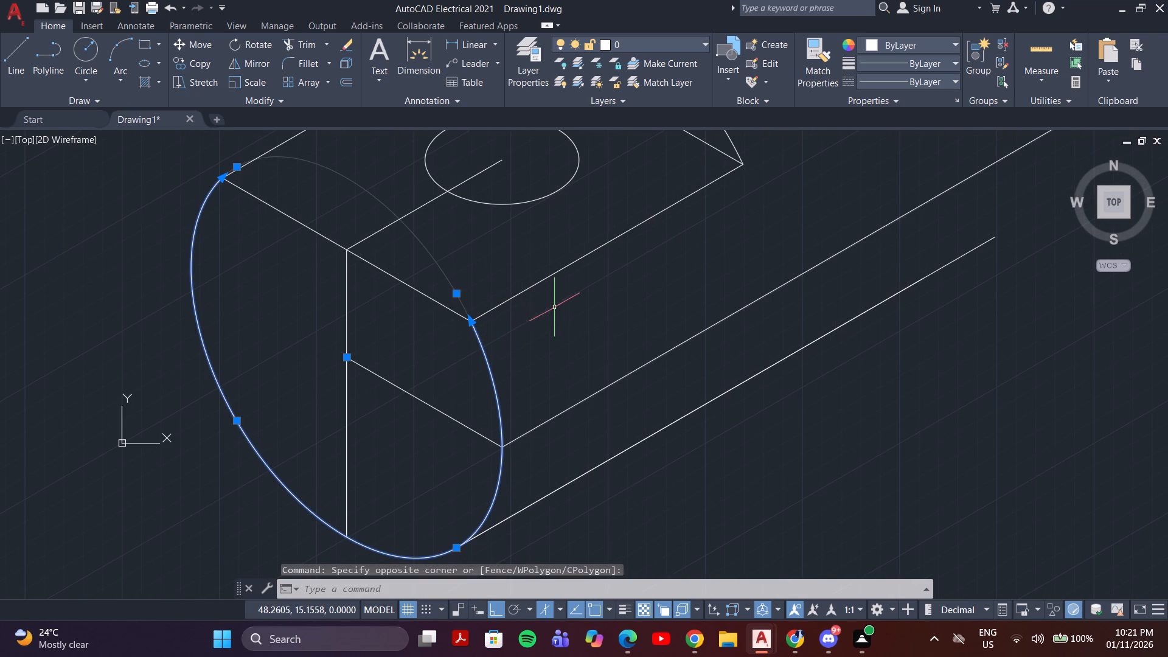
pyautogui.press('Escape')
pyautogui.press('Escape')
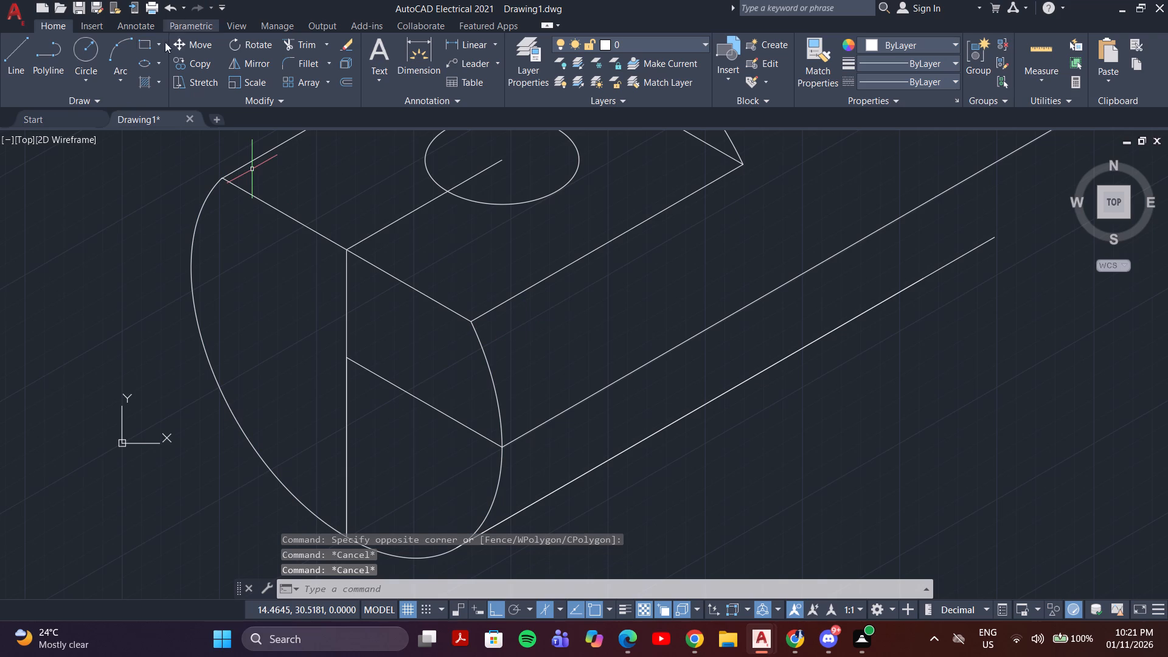
# Draw a 40-diameter isocircle in the left isoplane, centred on the shaft's front-face centre point.
pyautogui.click(150, 67)
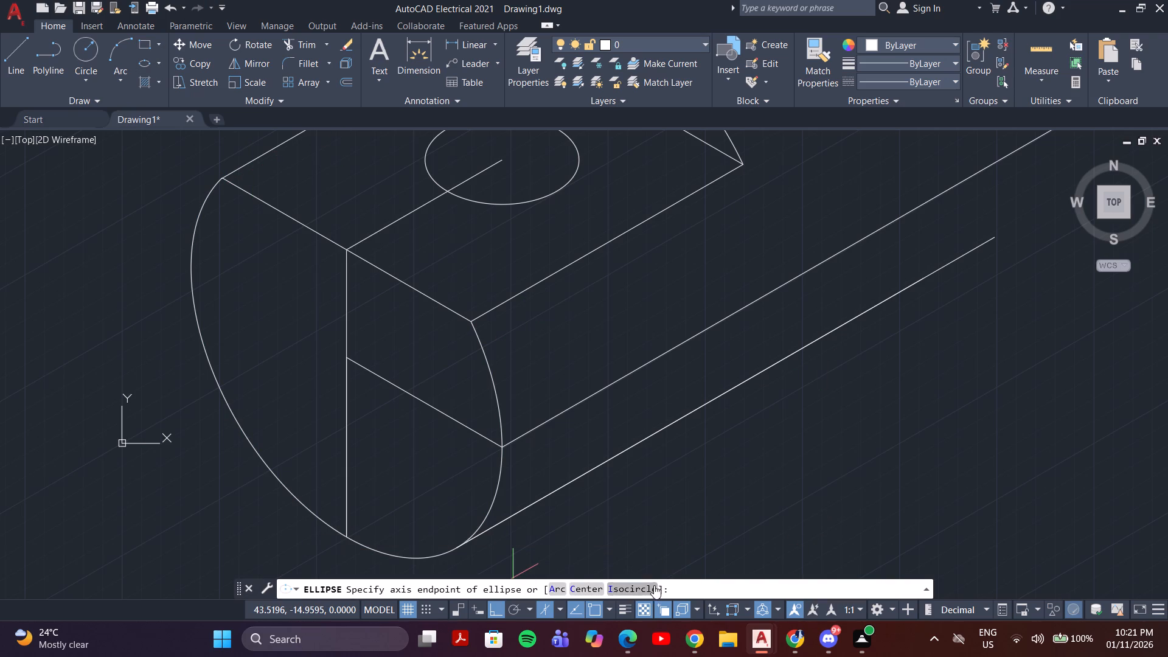
pyautogui.click(654, 586)
pyautogui.press('F5')
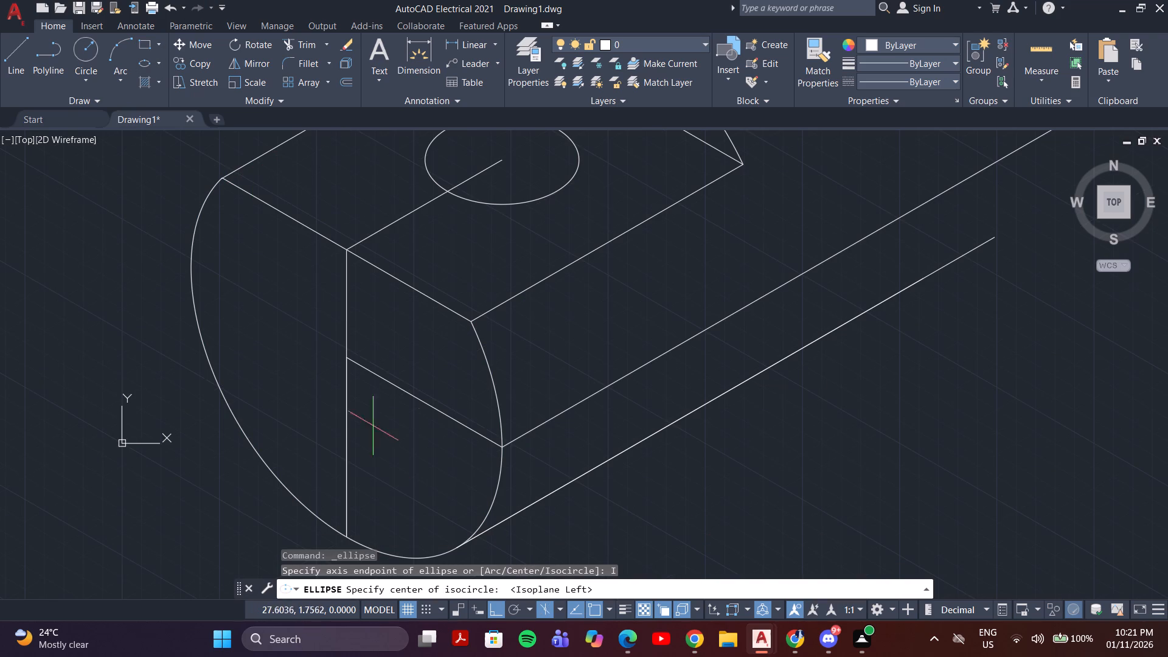
pyautogui.click(346, 357)
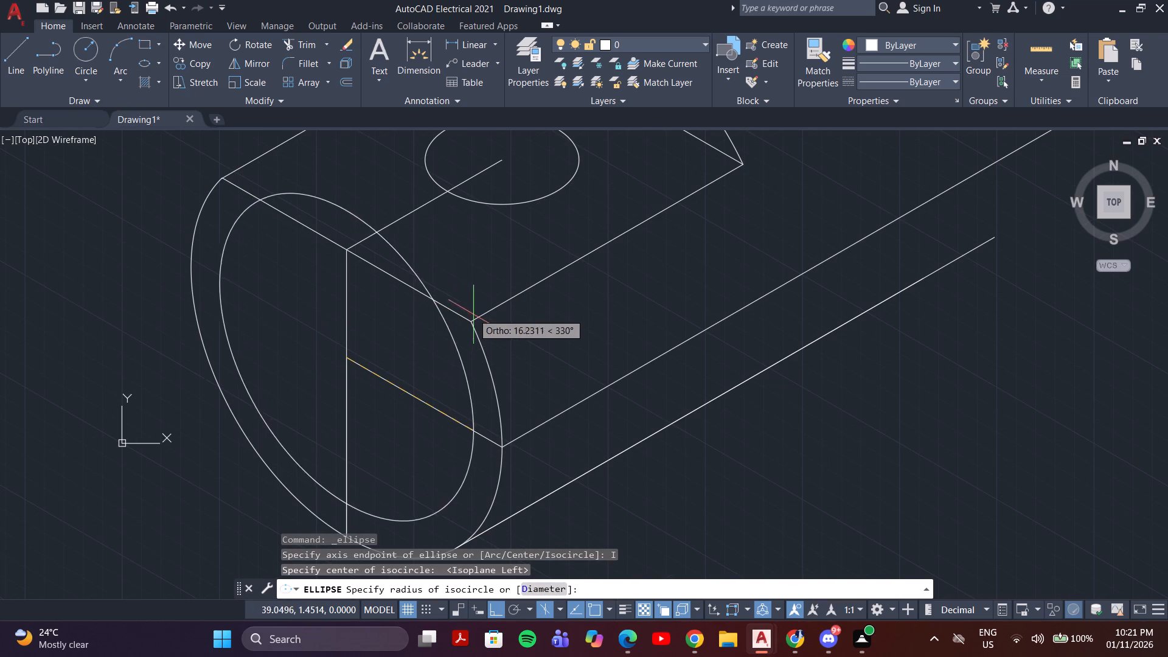
pyautogui.press('d')
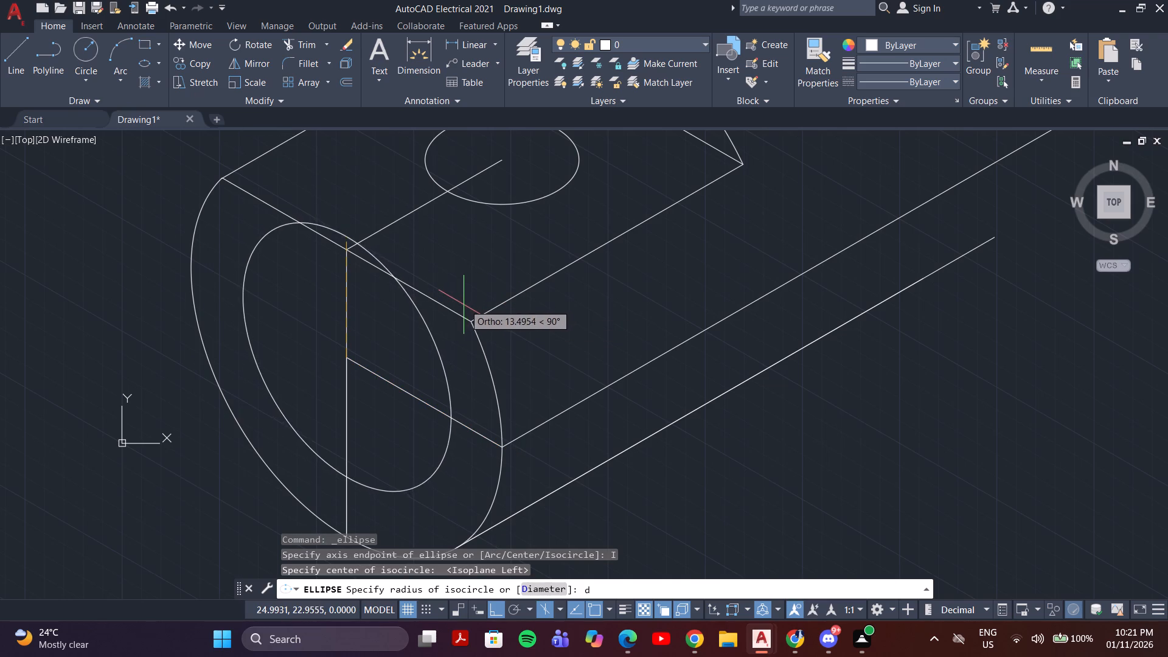
pyautogui.press('Return')
pyautogui.press('4')
pyautogui.press('0')
pyautogui.press('Return')
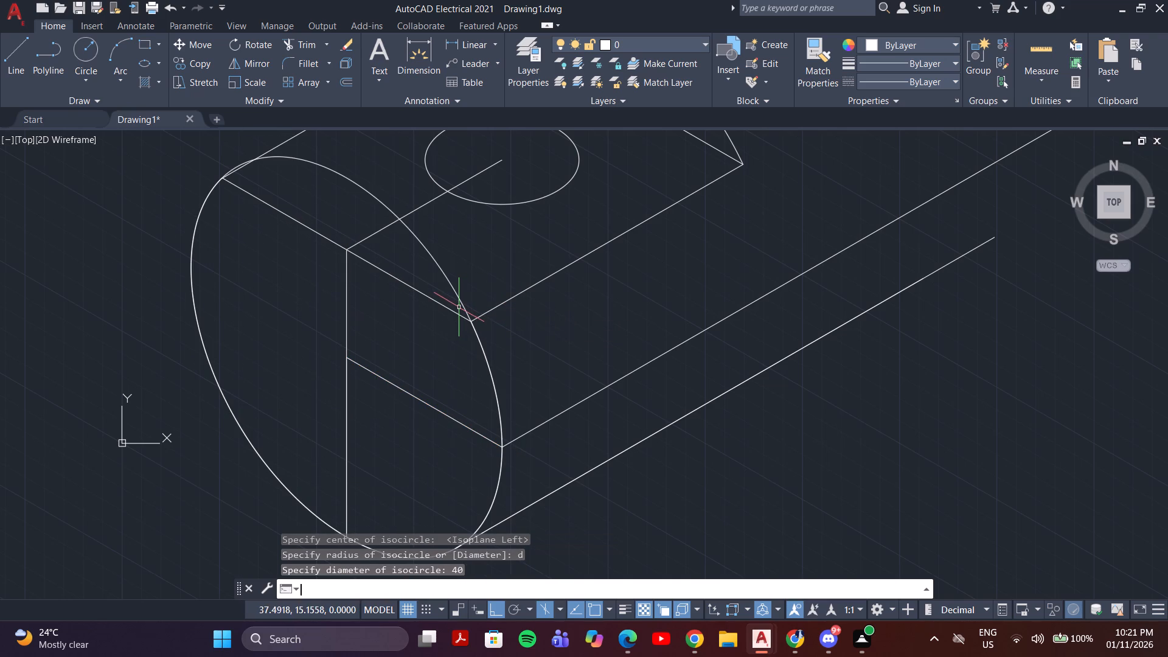
# Select the full 40-diameter isocircle on the shaft's front face.
pyautogui.click(453, 241)
pyautogui.moveTo(442, 247); pyautogui.dragTo(436, 253)
pyautogui.click(442, 251)
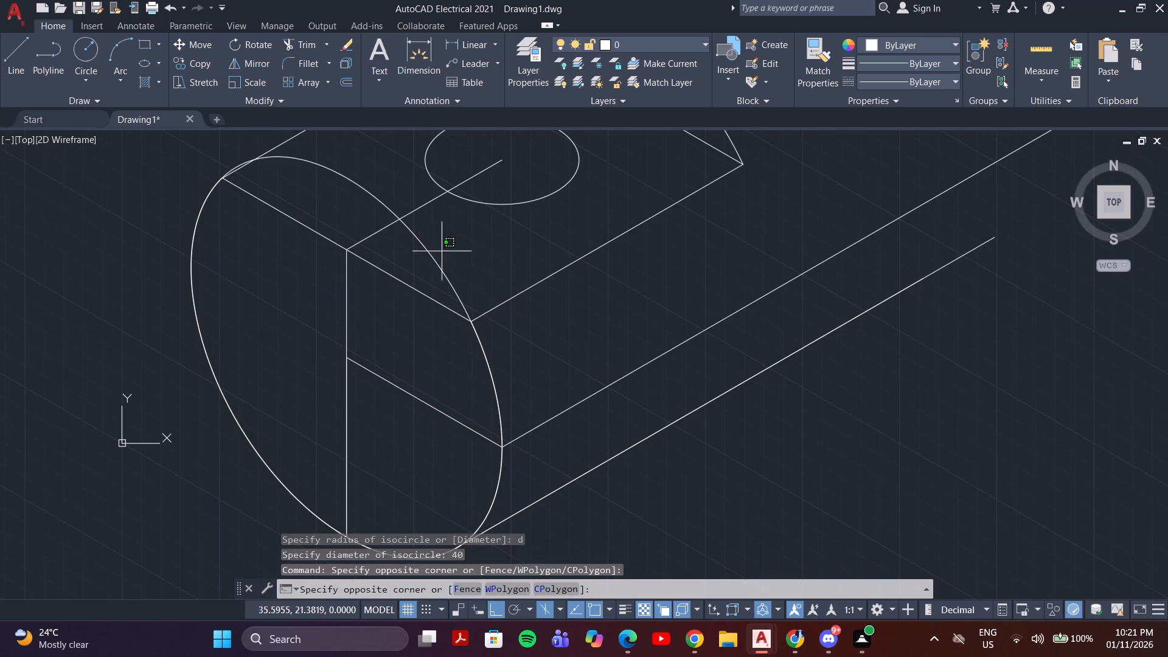
pyautogui.click(431, 256)
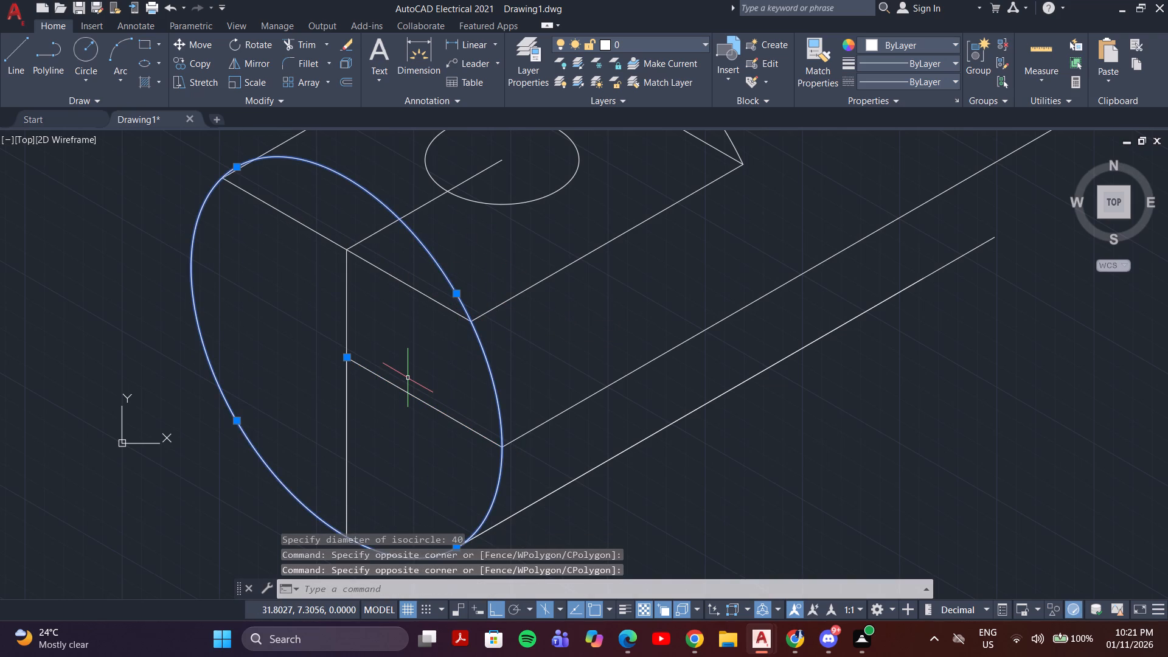
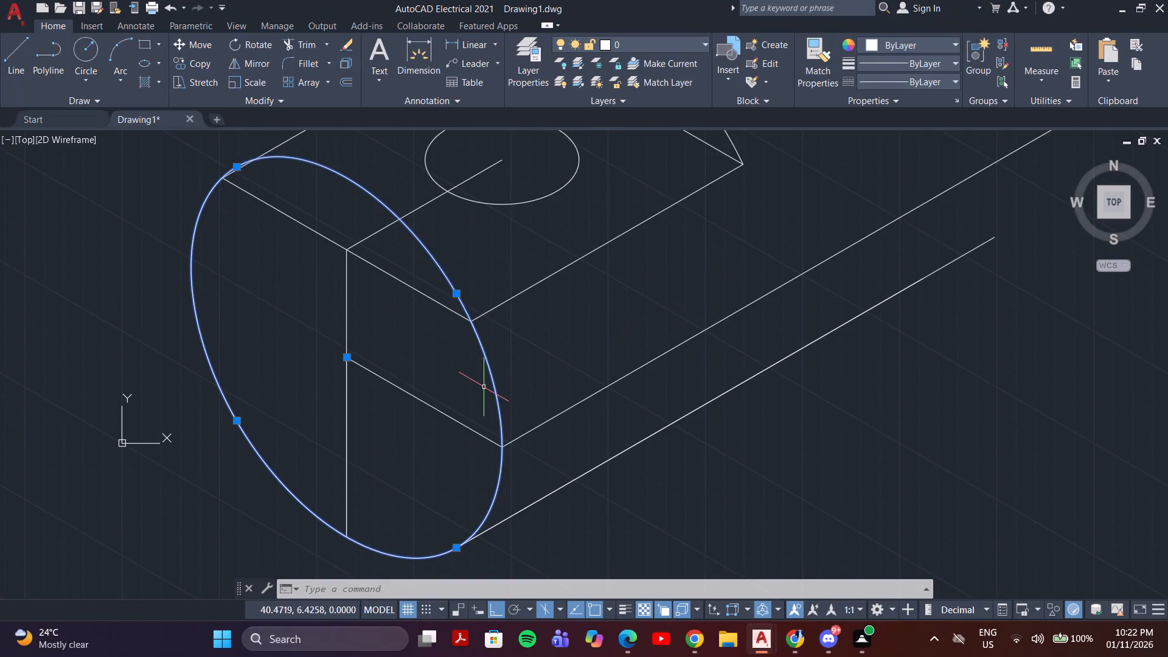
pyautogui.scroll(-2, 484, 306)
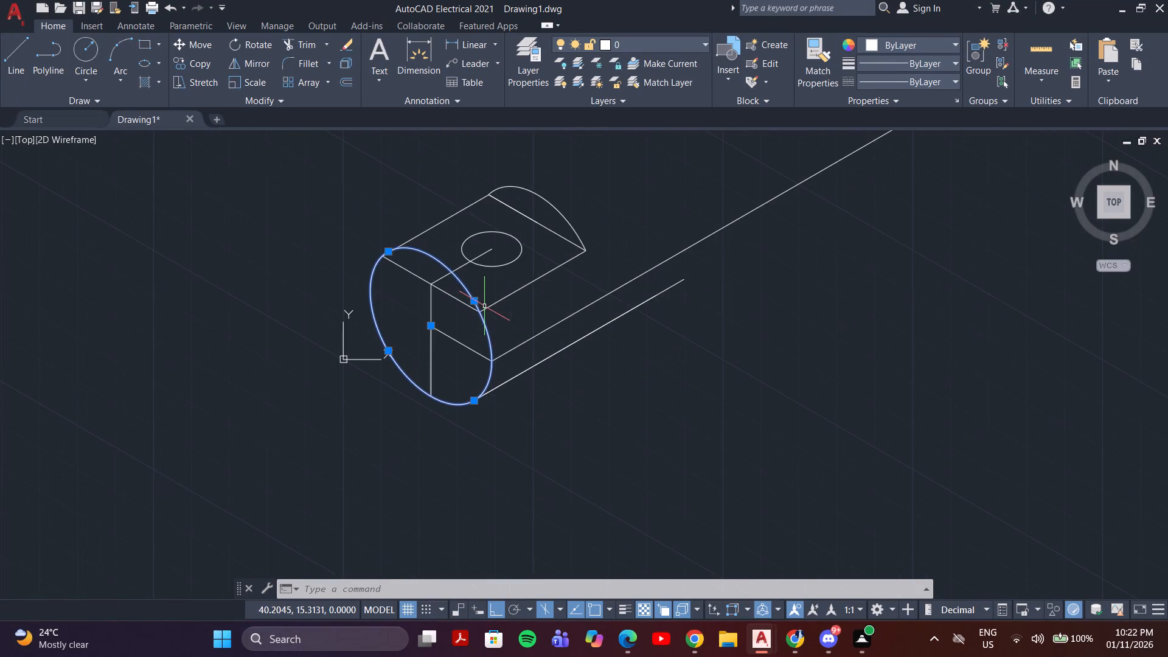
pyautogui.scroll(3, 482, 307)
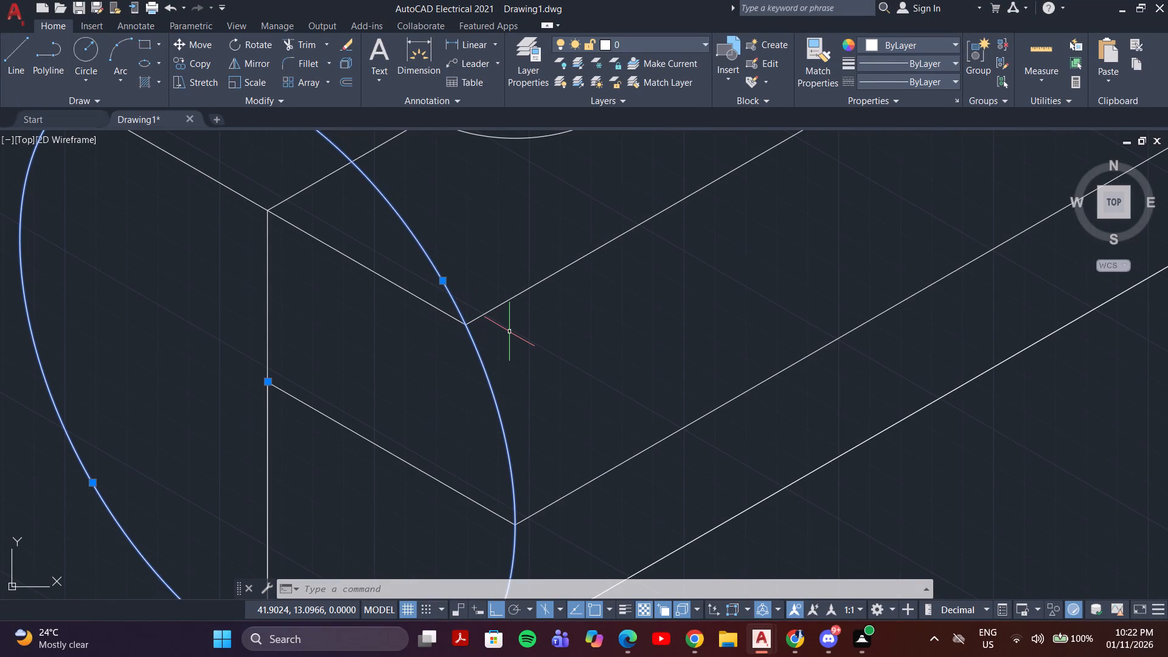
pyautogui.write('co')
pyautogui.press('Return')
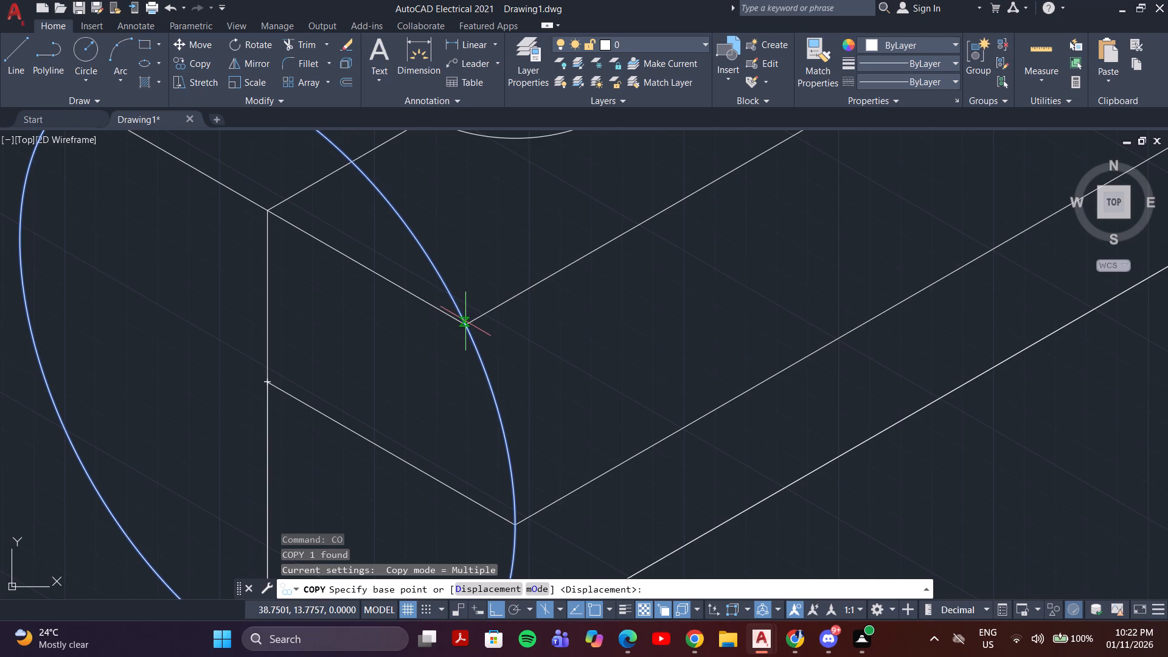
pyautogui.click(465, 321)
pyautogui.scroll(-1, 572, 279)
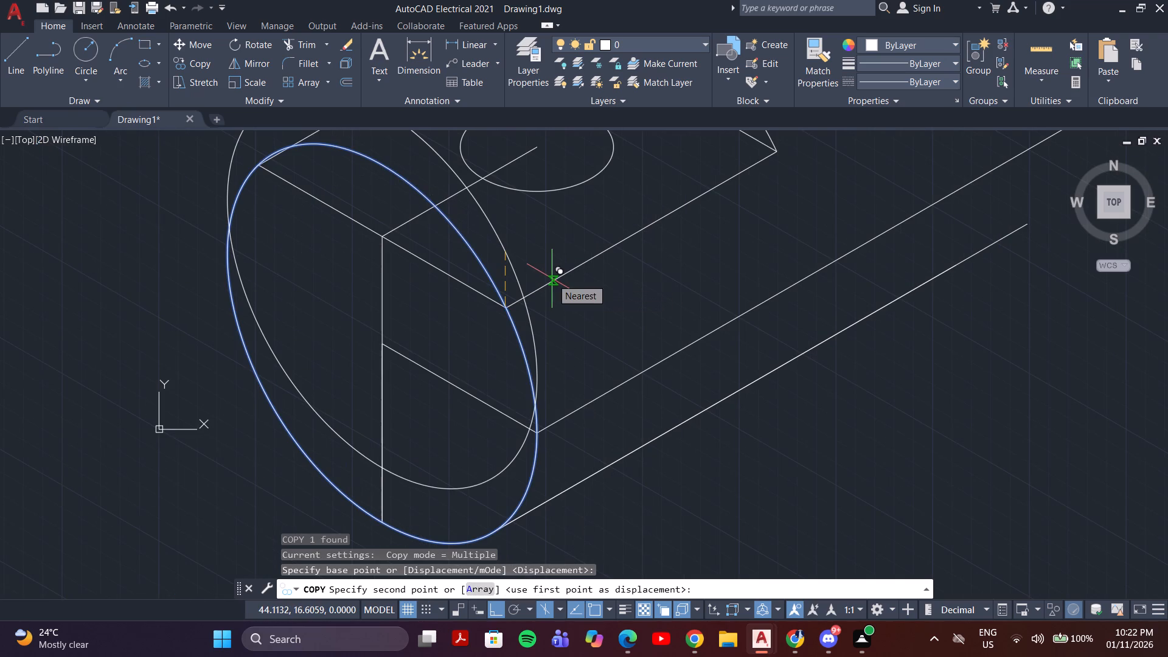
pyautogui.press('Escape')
# Copy the front face's full 40-diameter isocircle 60 units along the shaft's 30° axis, with the flat's front corner as base point.
pyautogui.scroll(2, 549, 279)
pyautogui.click(484, 272)
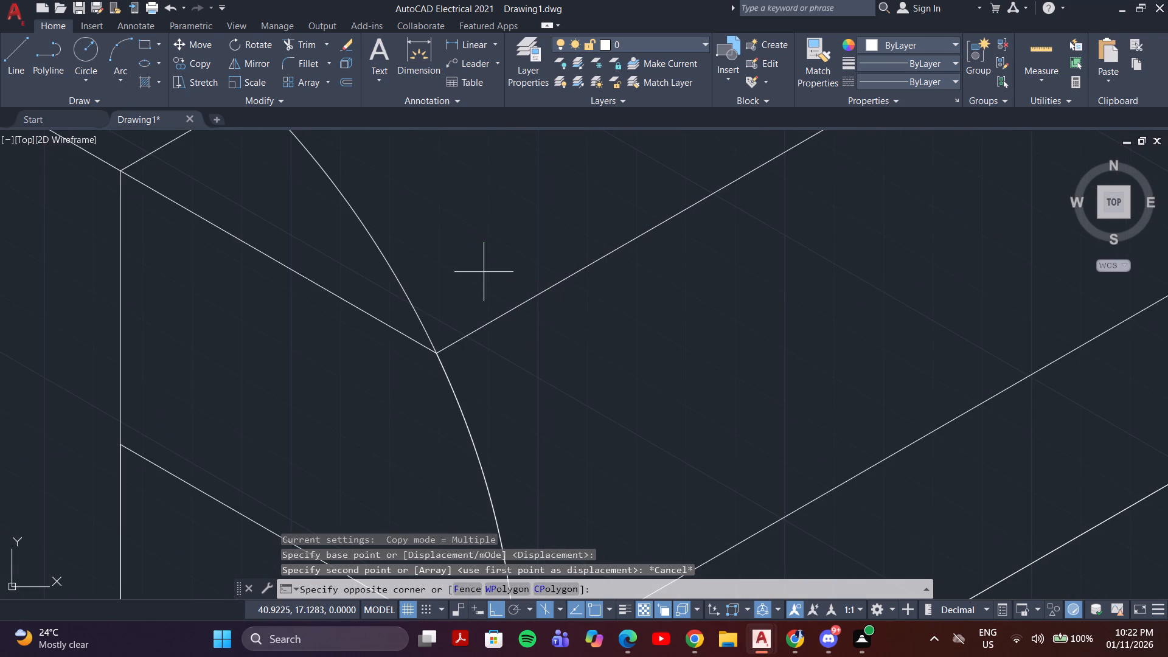
pyautogui.click(388, 304)
pyautogui.write('co')
pyautogui.press('Return')
pyautogui.scroll(-3, 434, 287)
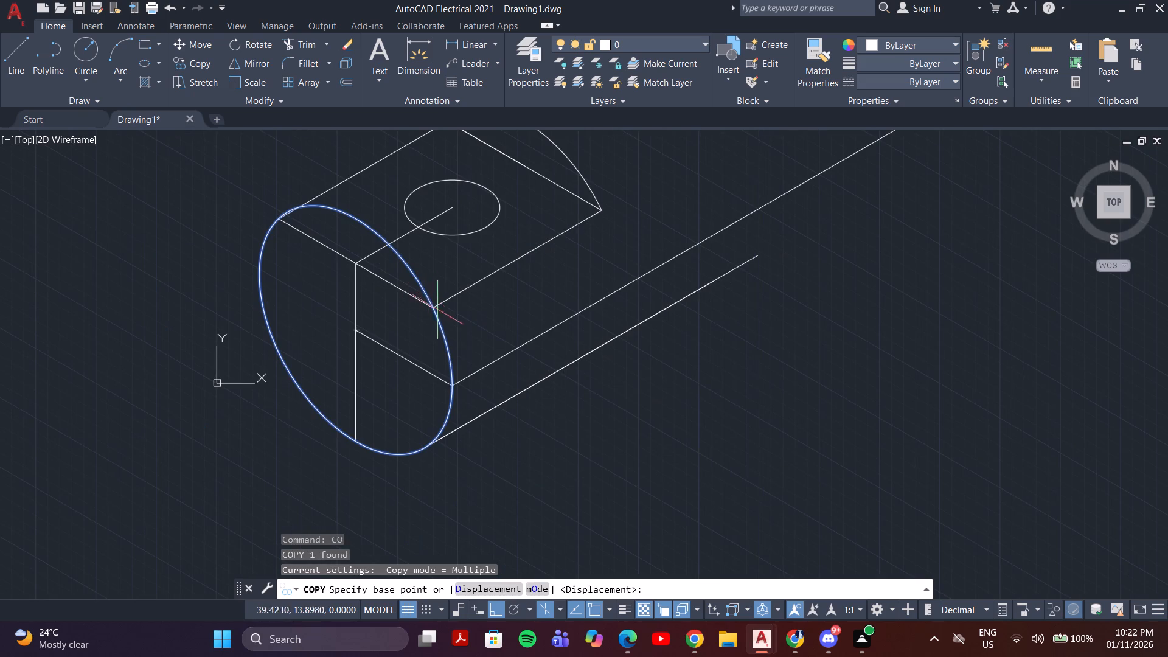
pyautogui.click(430, 311)
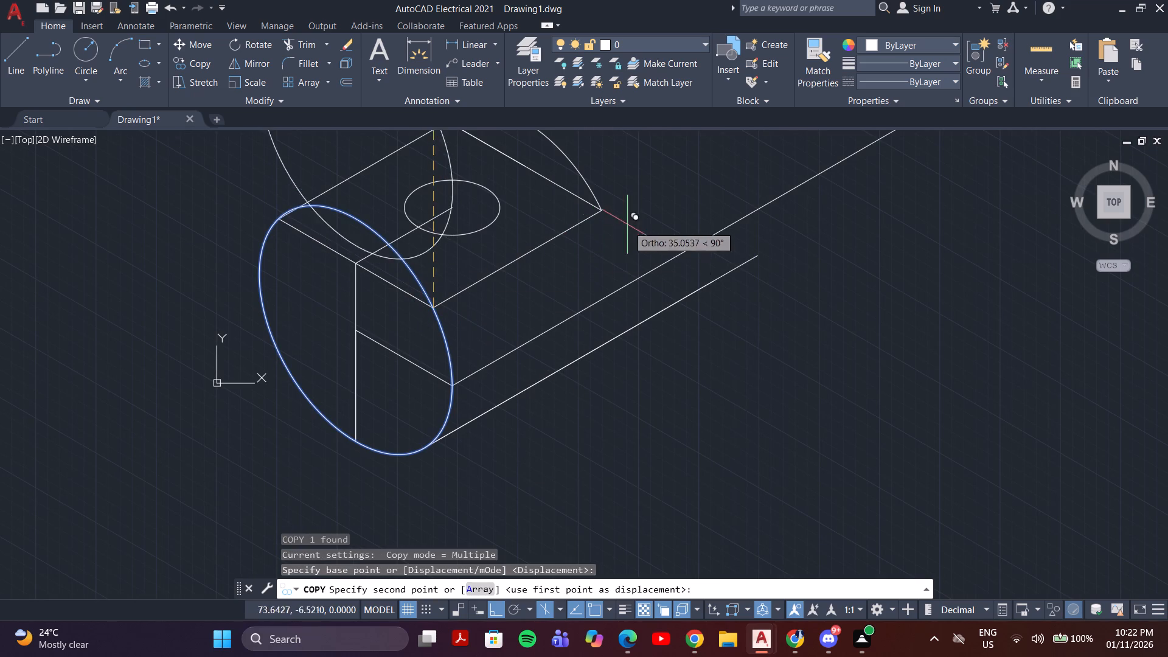
pyautogui.press('F8')
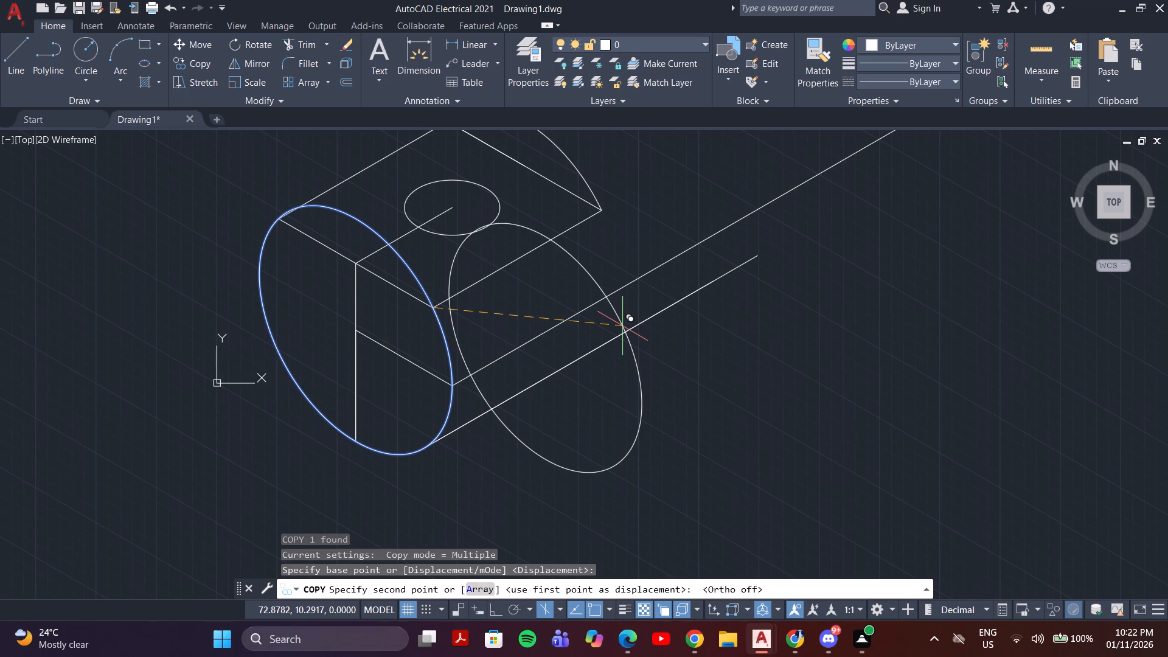
pyautogui.press('F8')
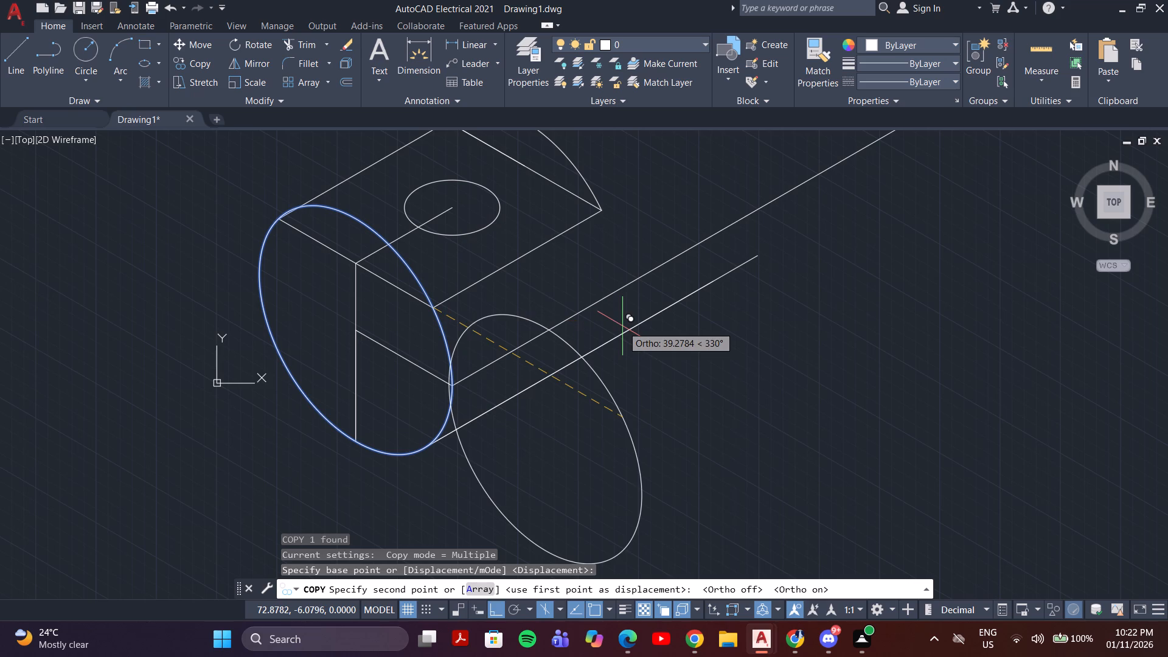
pyautogui.press('F8')
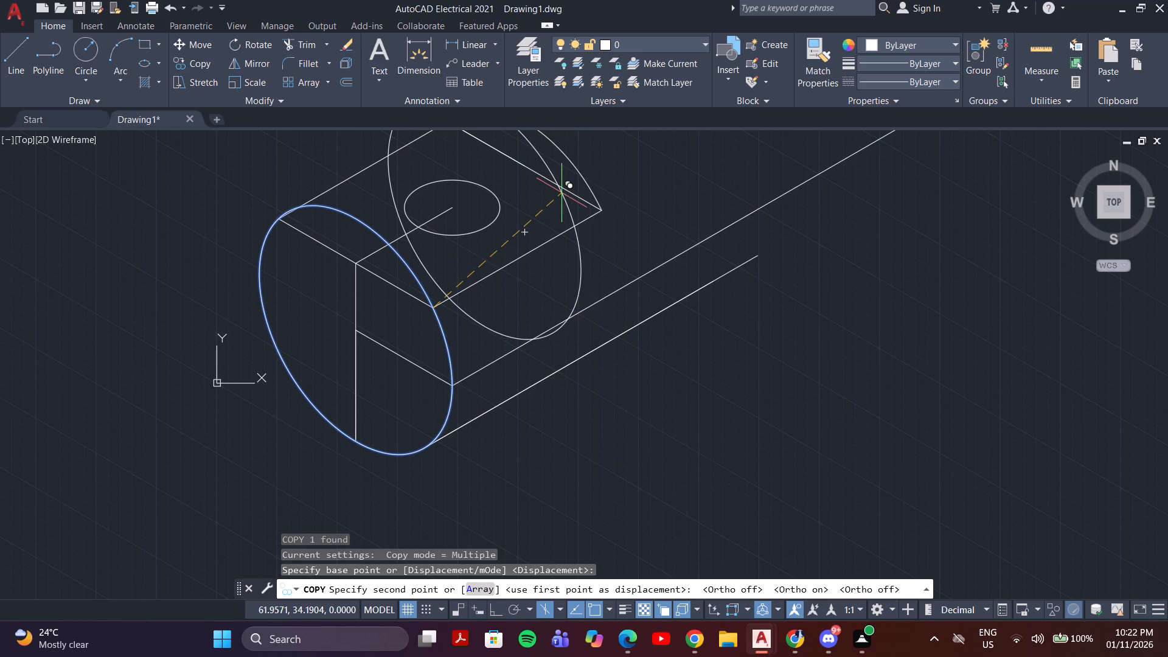
pyautogui.press('F8')
pyautogui.press('F5')
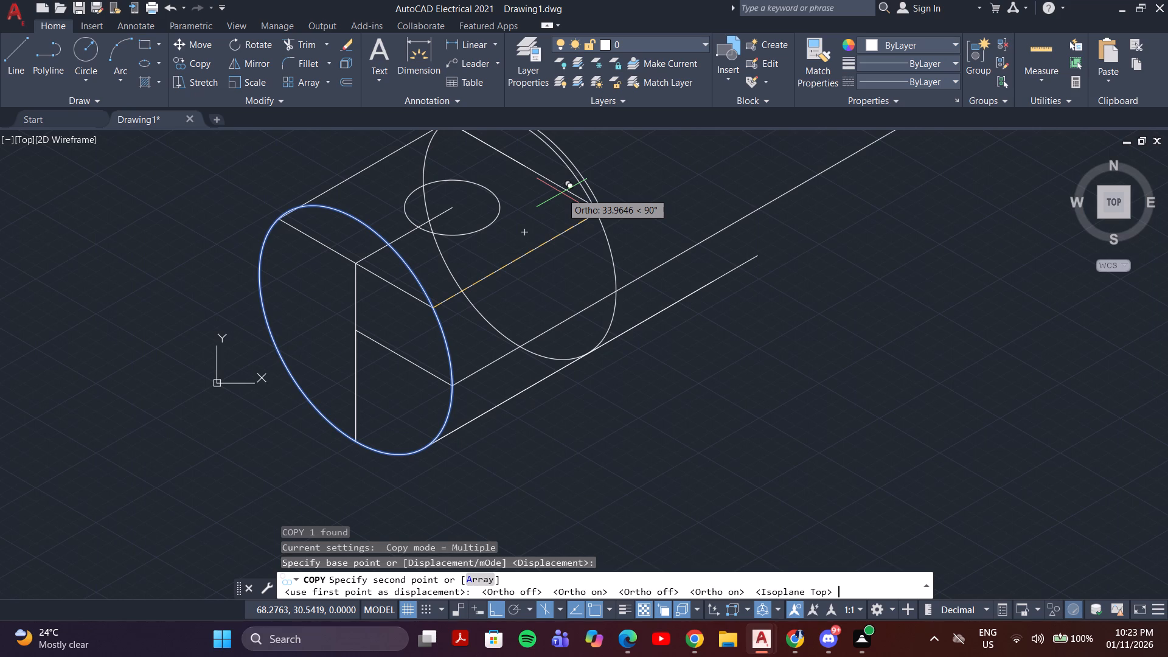
pyautogui.write('60')
pyautogui.press('Return')
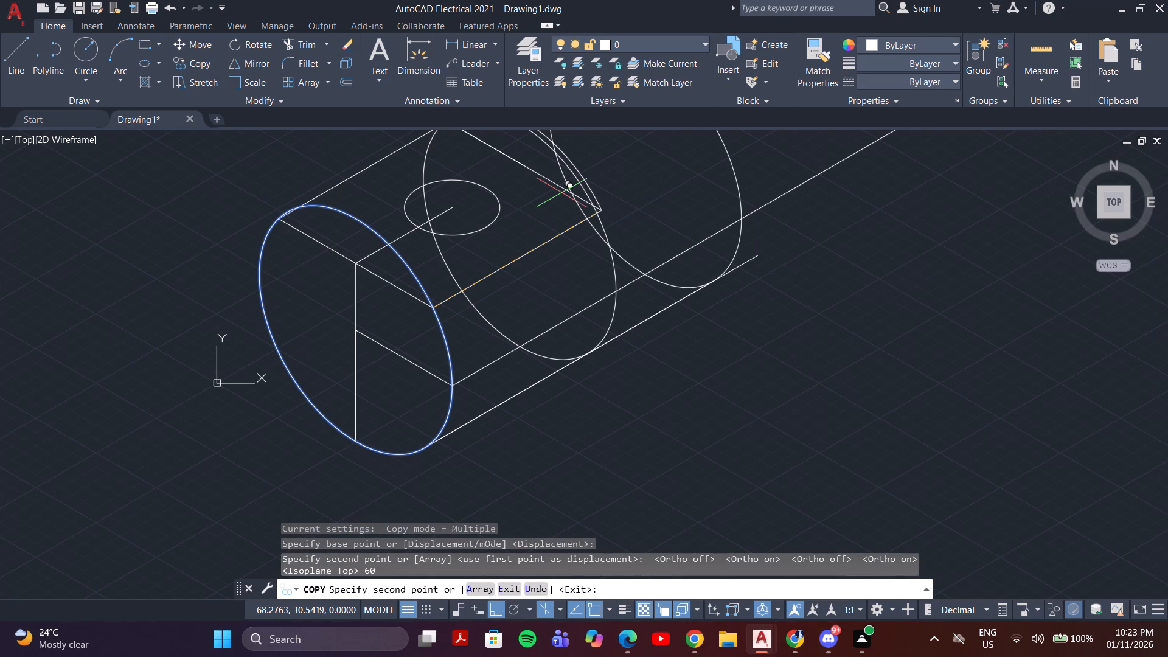
pyautogui.scroll(-3, 919, 246)
pyautogui.moveTo(862, 283); pyautogui.dragTo(412, 398, button='middle')
pyautogui.scroll(2, 485, 350)
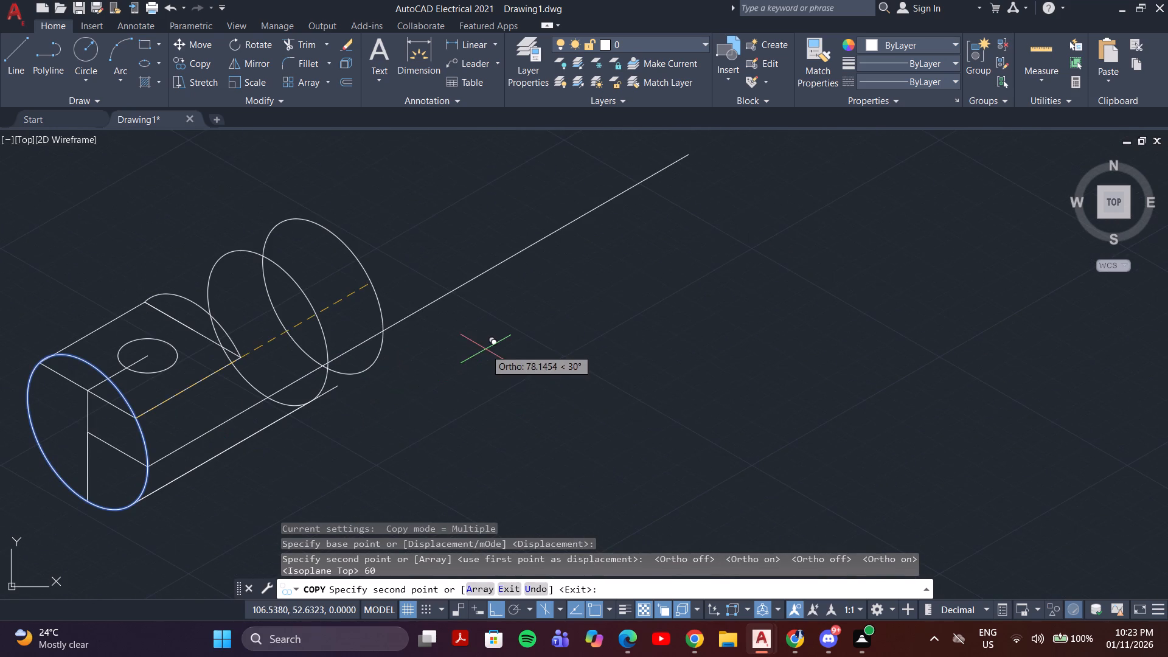
pyautogui.press('Escape')
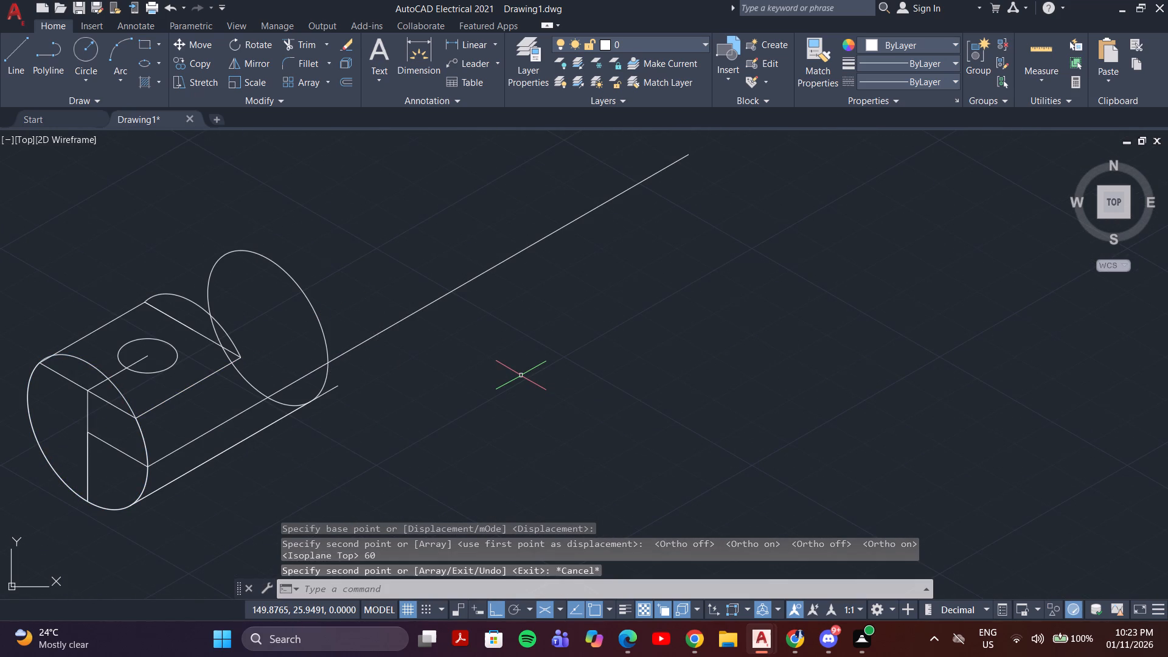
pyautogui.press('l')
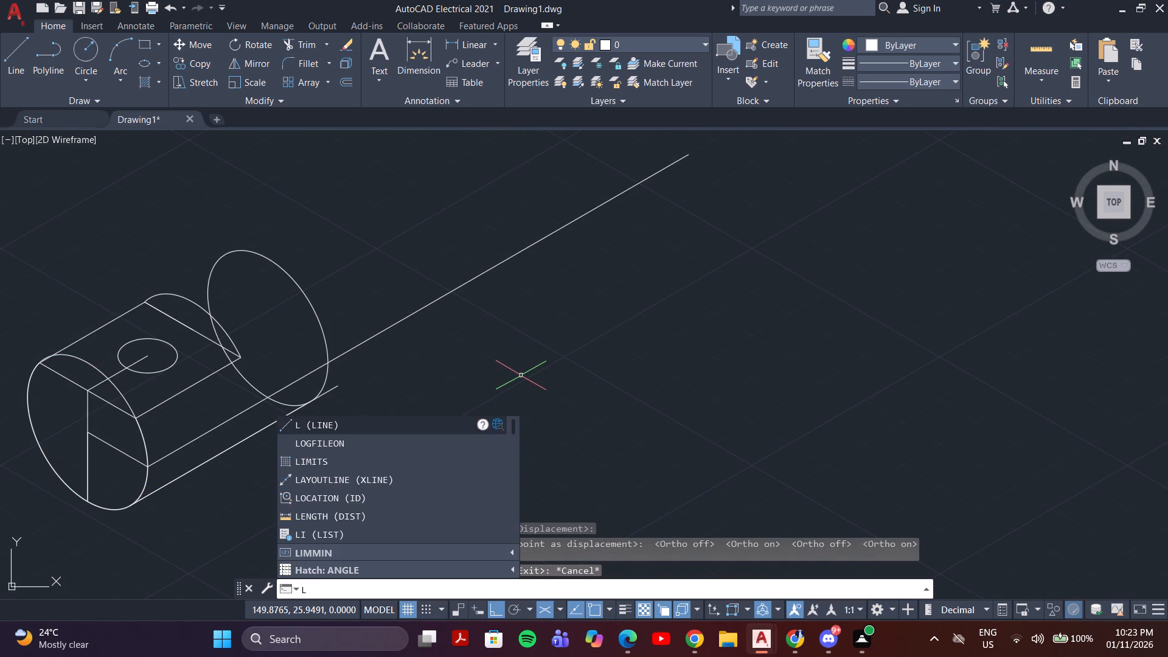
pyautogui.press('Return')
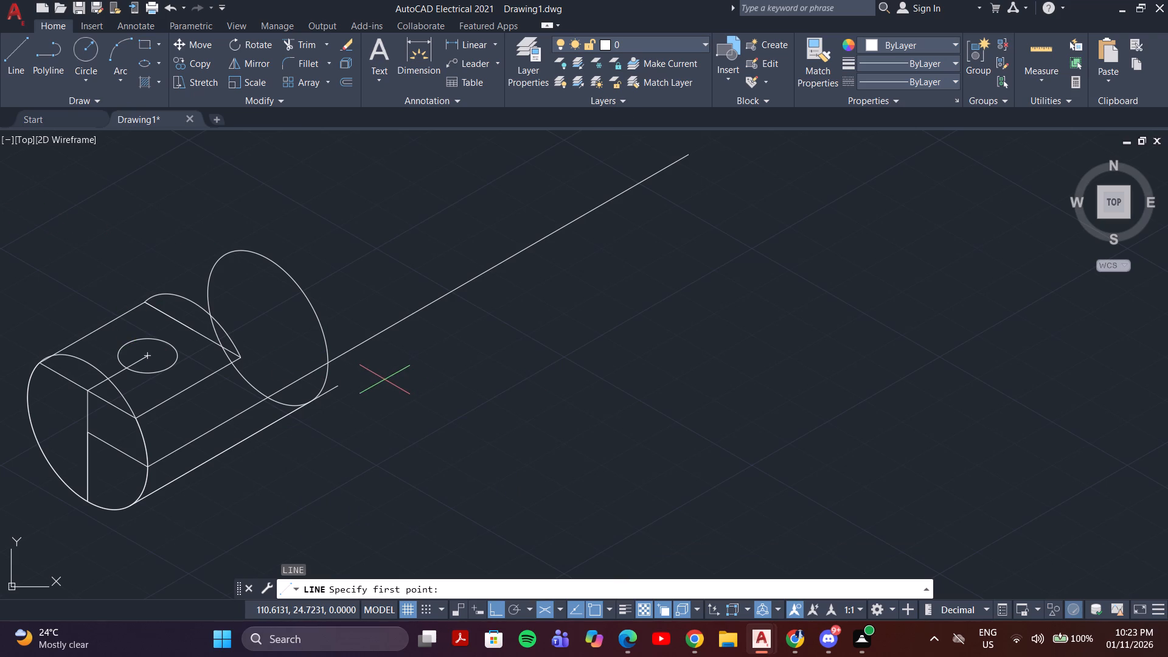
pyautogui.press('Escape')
# Trim the end of the shaft's lower tangent line that extends past the copied isocircle.
pyautogui.write('tr')
pyautogui.press('Return')
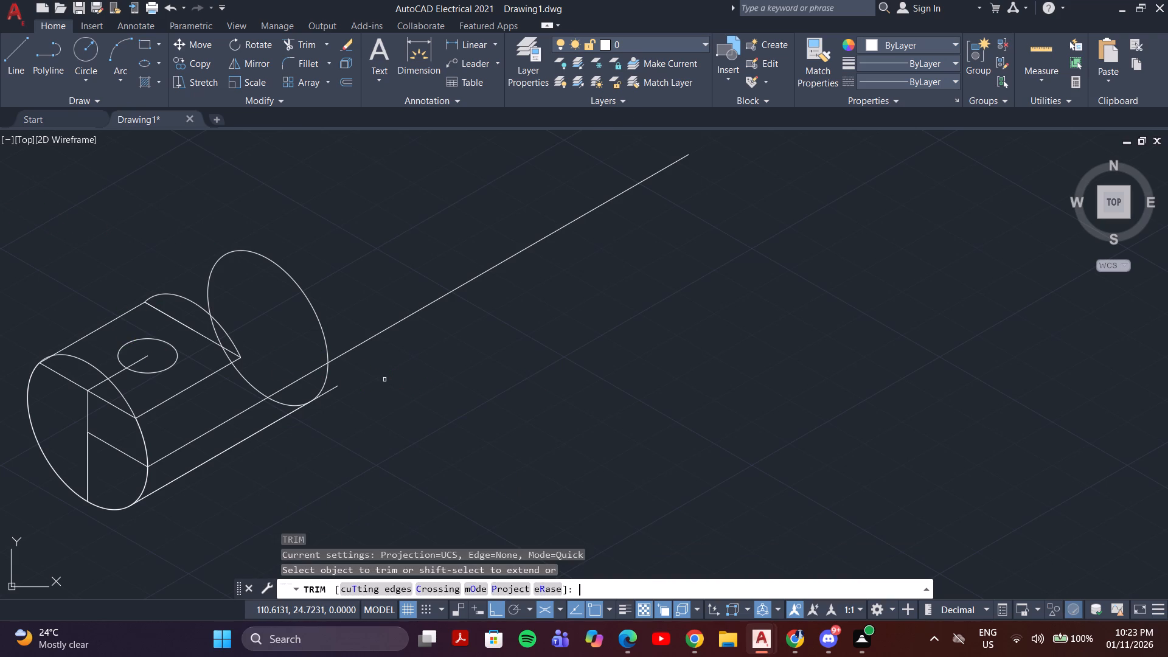
pyautogui.scroll(2, 326, 367)
pyautogui.click(375, 412)
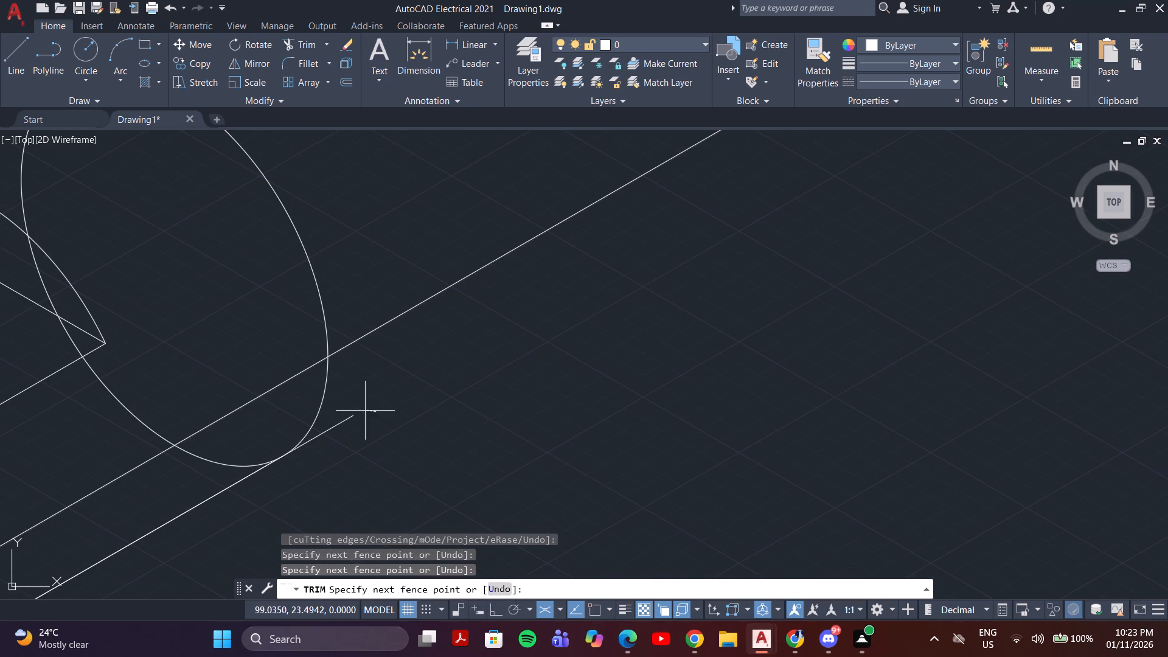
pyautogui.doubleClick(340, 414)
pyautogui.click(331, 439)
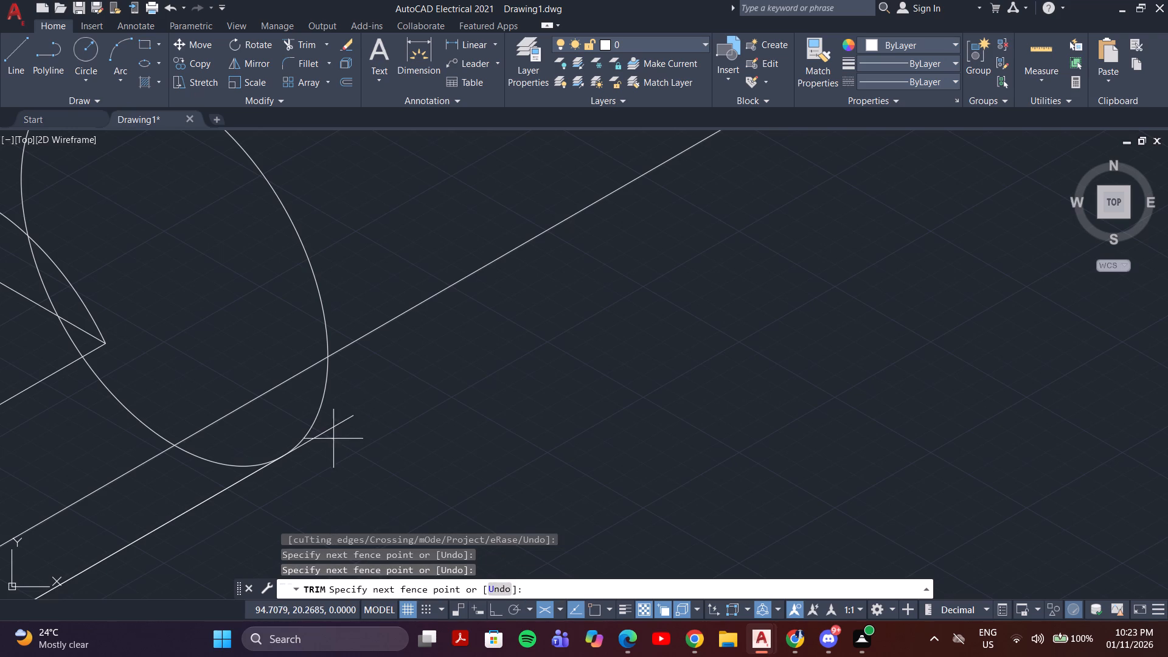
pyautogui.click(345, 397)
# Trim the hidden parts of the copied isocircle, from the flat's rear arc down to the long 30° line.
pyautogui.scroll(-3, 345, 397)
pyautogui.scroll(2, 243, 334)
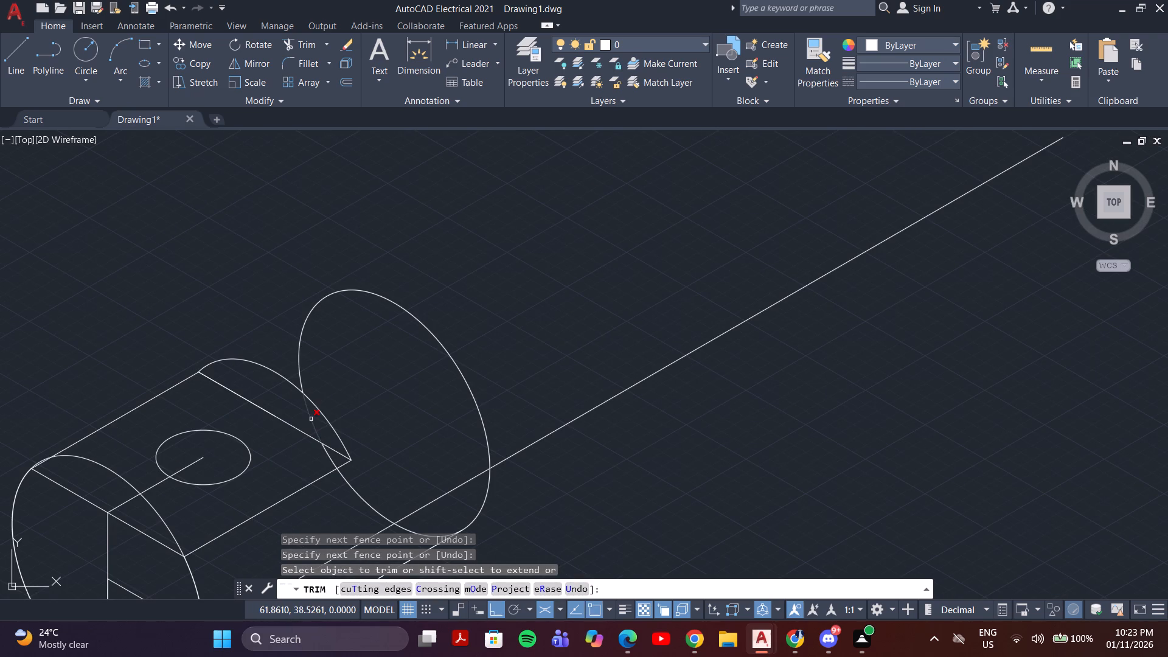
pyautogui.click(311, 418)
pyautogui.click(330, 458)
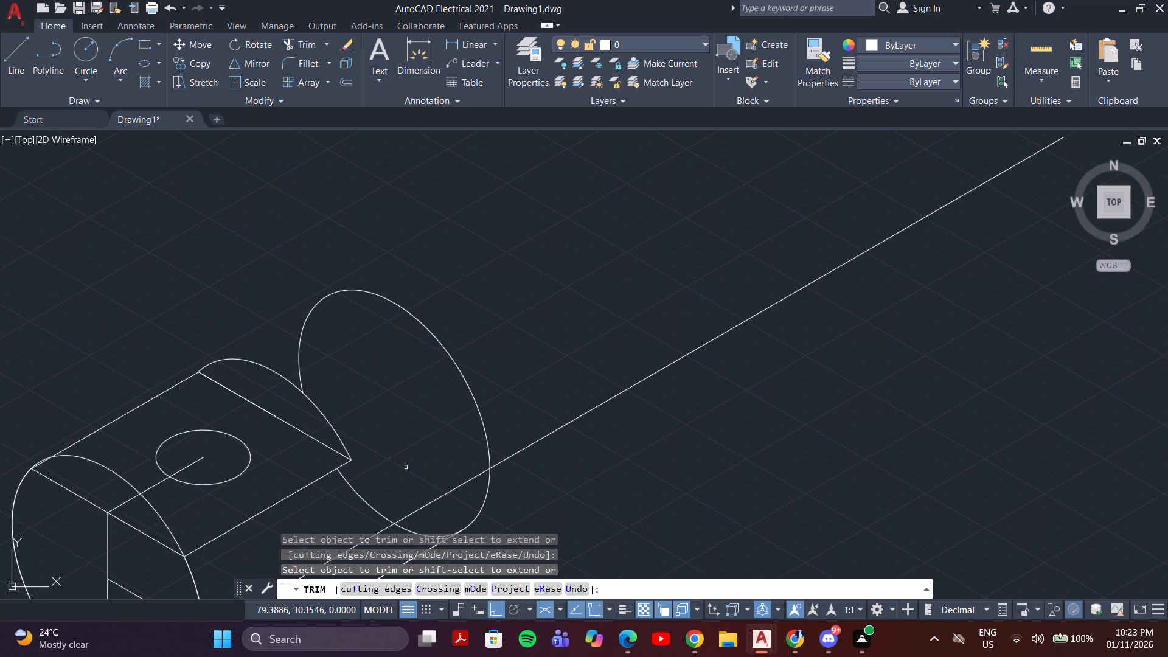
pyautogui.click(361, 495)
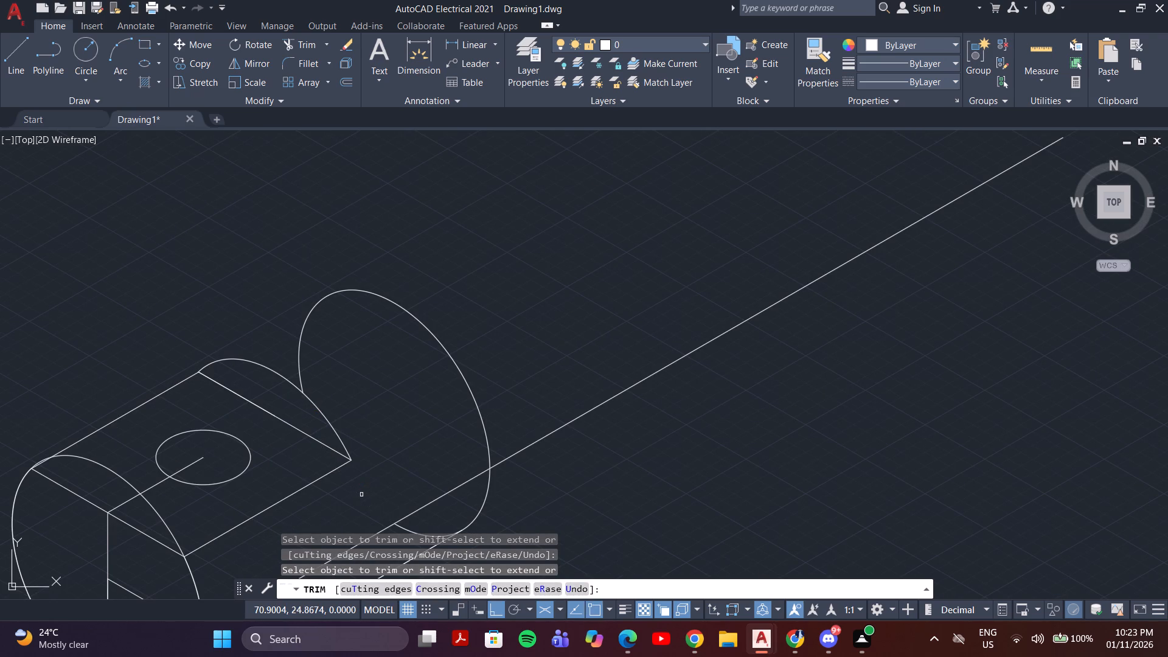
pyautogui.scroll(-2, 374, 492)
pyautogui.scroll(-2, 602, 465)
pyautogui.moveTo(600, 464); pyautogui.dragTo(595, 350, button='middle')
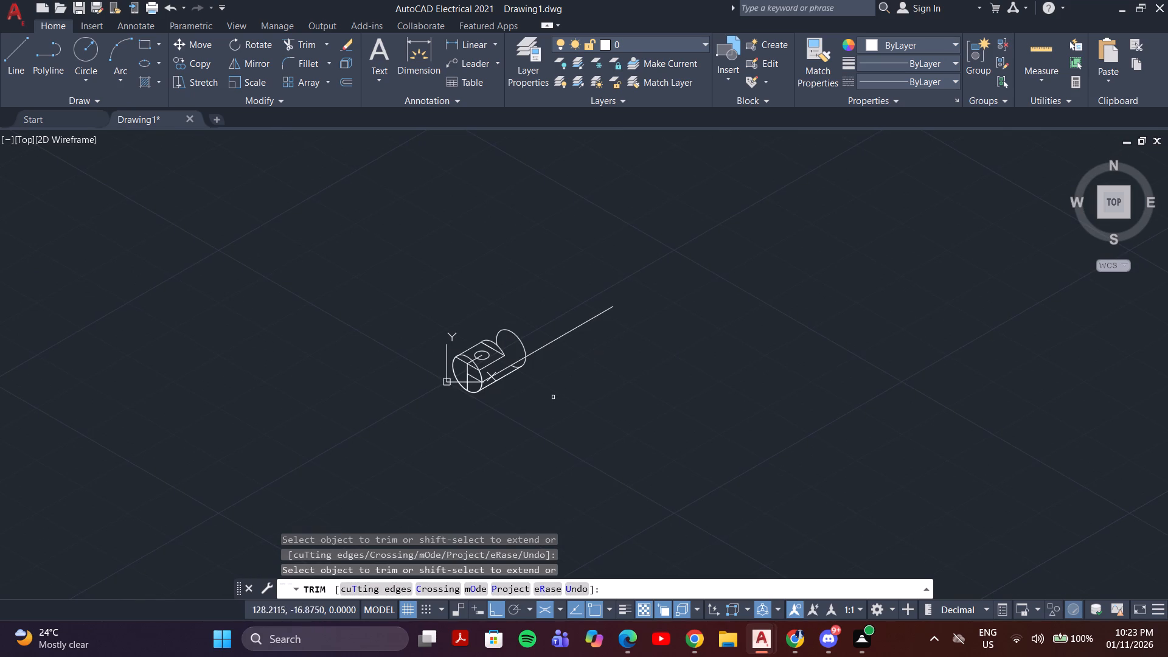
pyautogui.scroll(3, 511, 371)
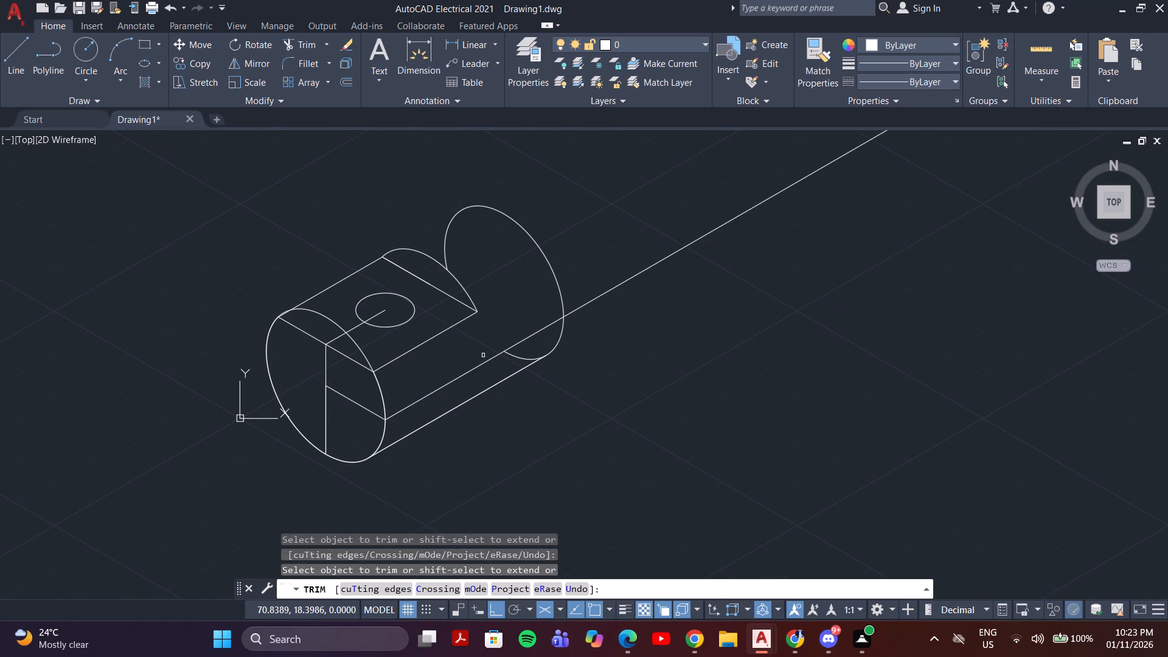
pyautogui.press('Escape')
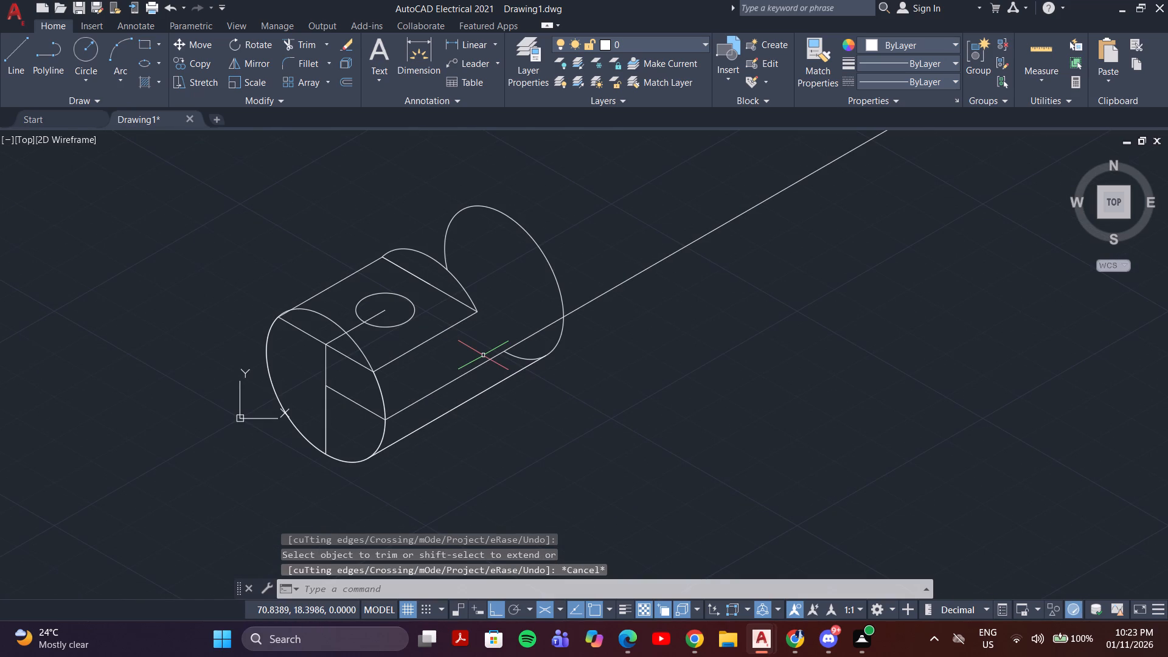
# Draw a line from the top of the copied isocircle to the far rear corner of the flat.
pyautogui.press('l')
pyautogui.press('Return')
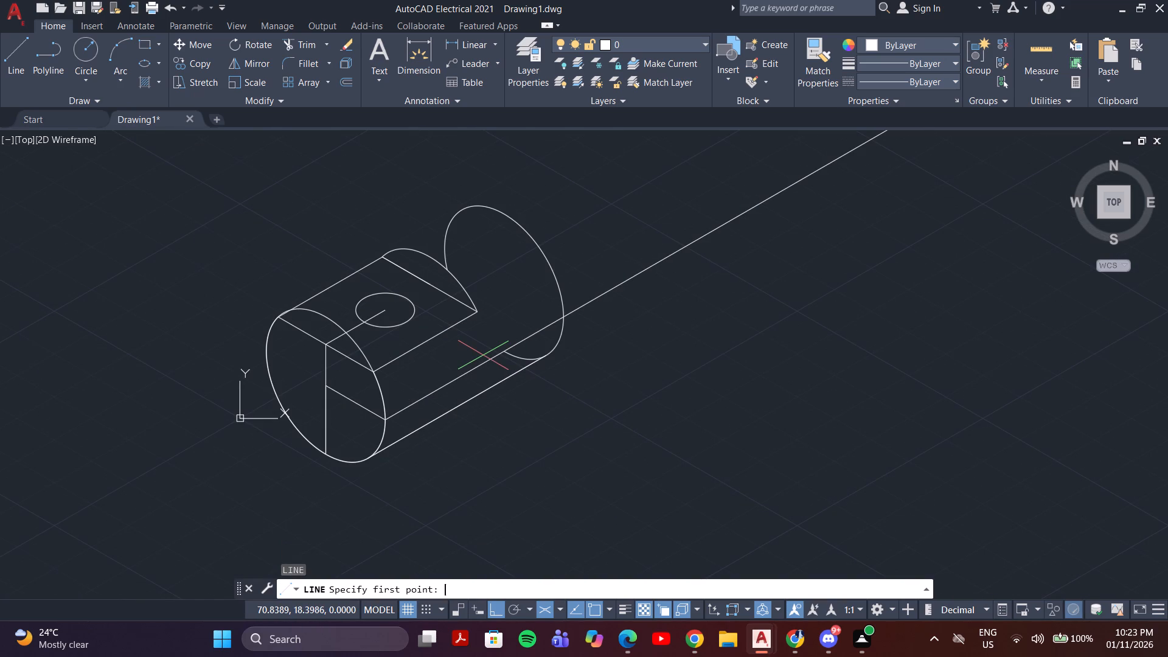
pyautogui.click(476, 209)
pyautogui.click(384, 253)
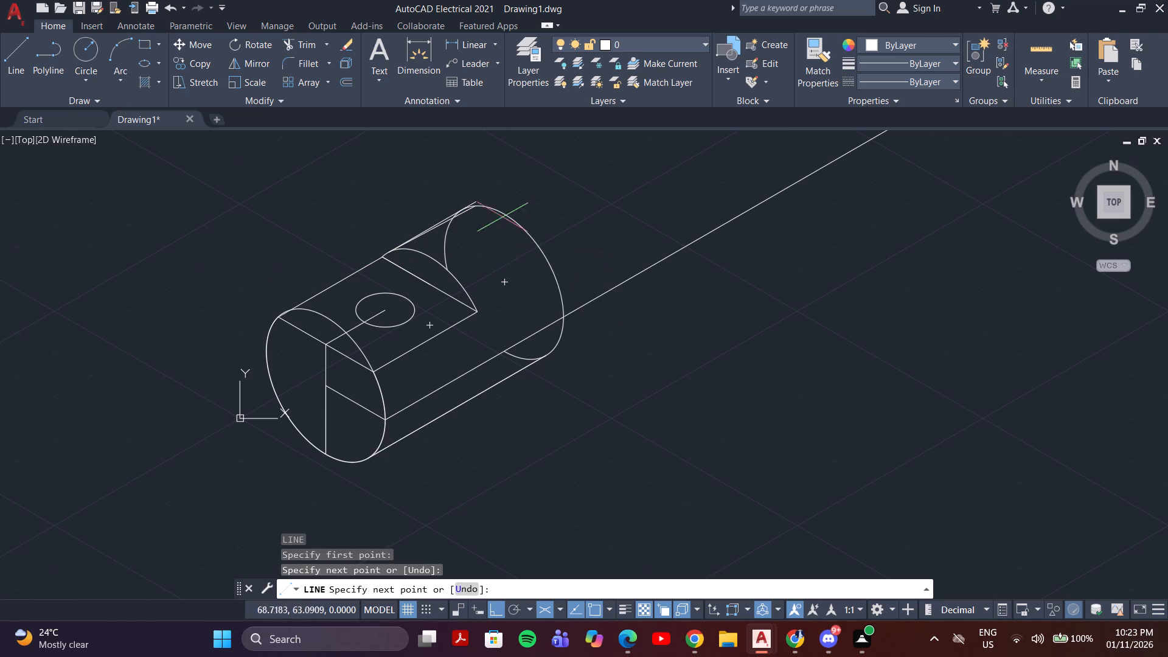
pyautogui.press('Escape')
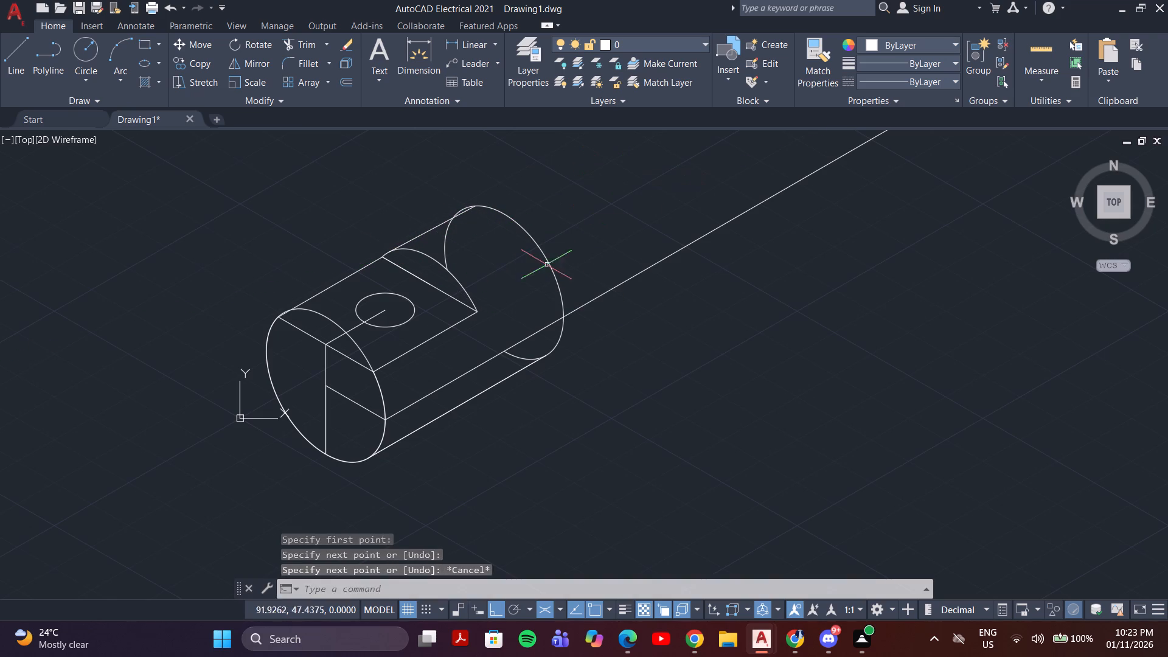
# Draw a line about 25 units long at 210° from the copied isocircle's outer arc to the flat's rear arc.
pyautogui.press('space')
pyautogui.click(551, 259)
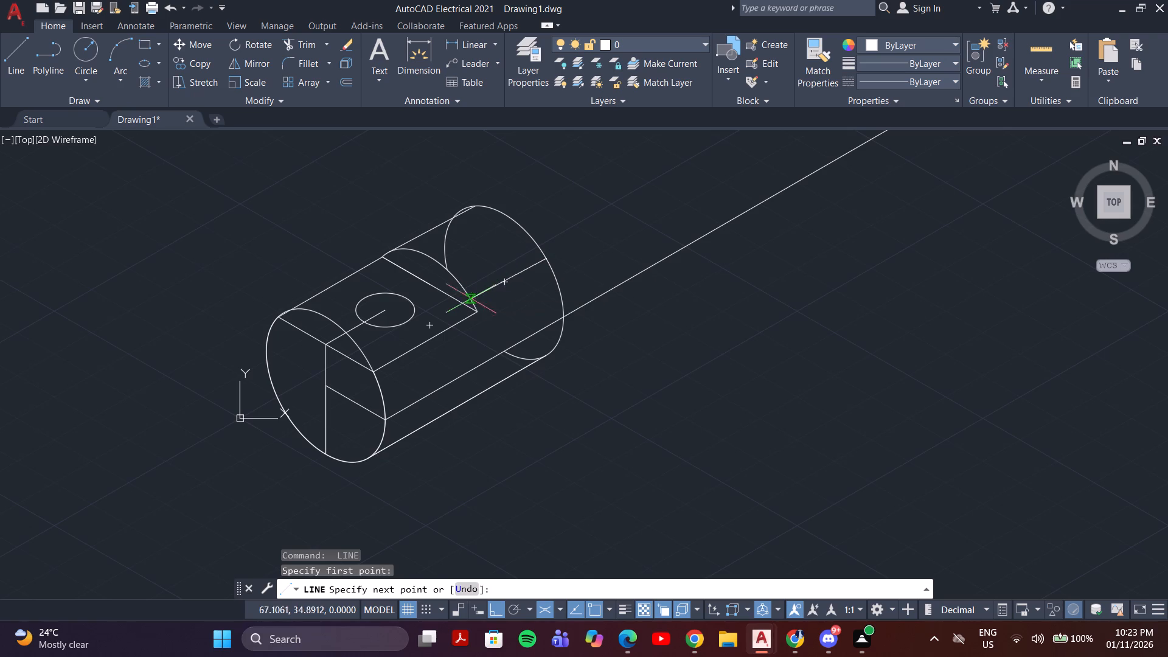
pyautogui.scroll(4, 470, 299)
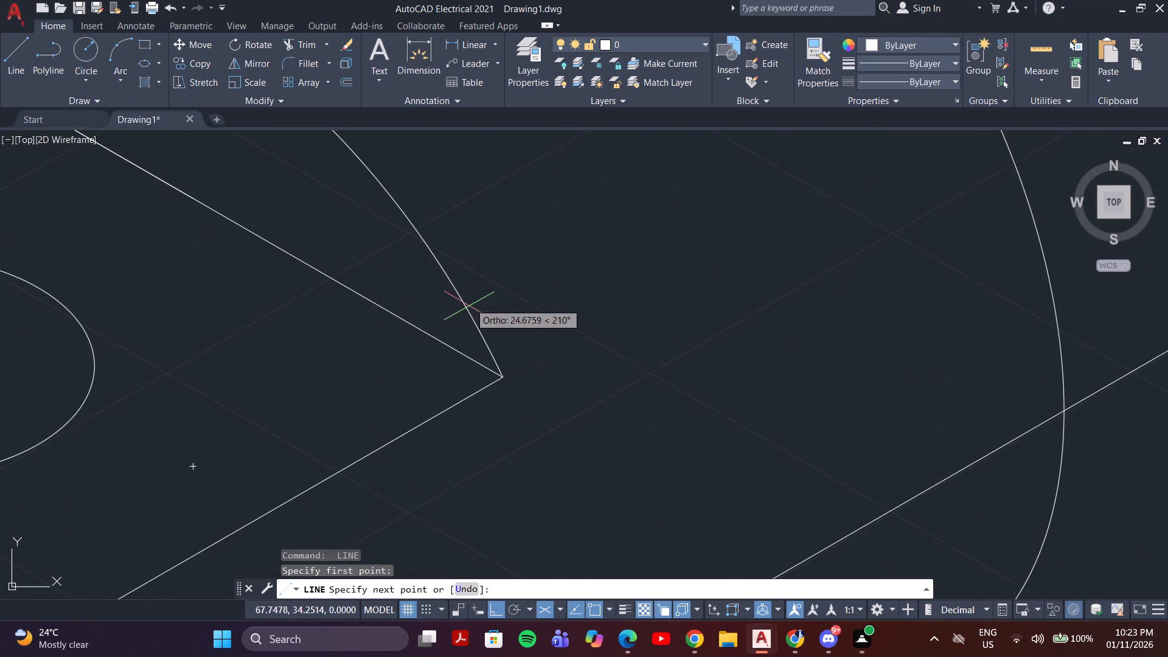
pyautogui.click(470, 308)
pyautogui.press('Escape')
# Trim the hidden arc of the copied isocircle, from its top along the upper tangent line down to the flat's rear arc.
pyautogui.scroll(-5, 471, 307)
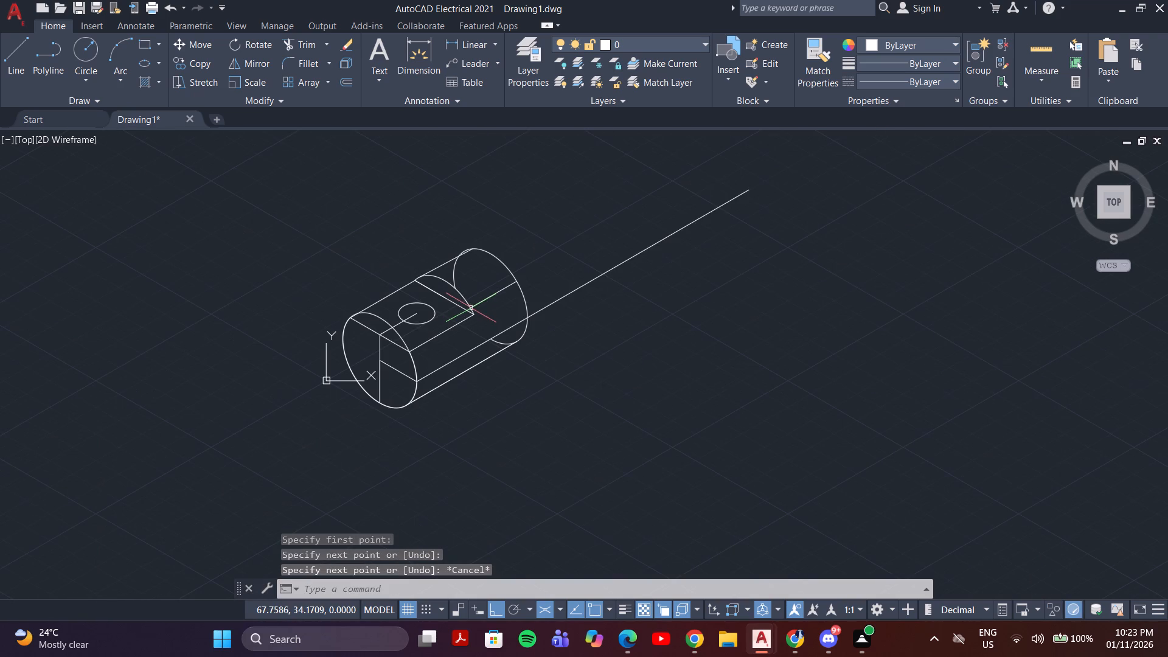
pyautogui.scroll(4, 439, 247)
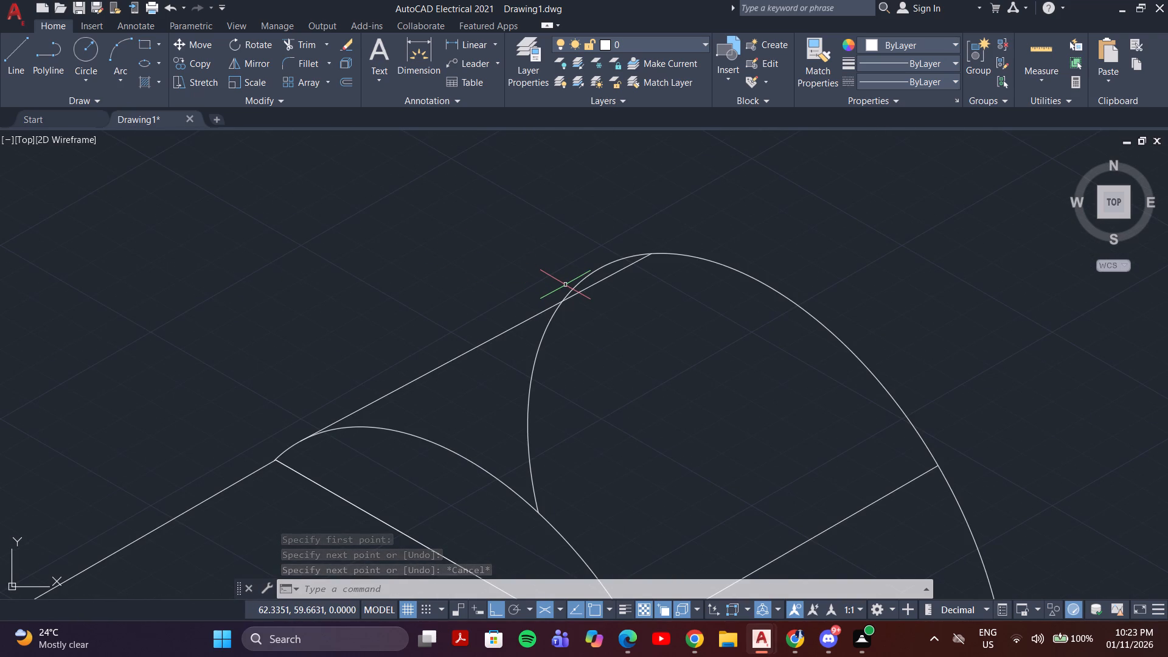
pyautogui.write('tr')
pyautogui.press('Return')
pyautogui.scroll(1, 584, 257)
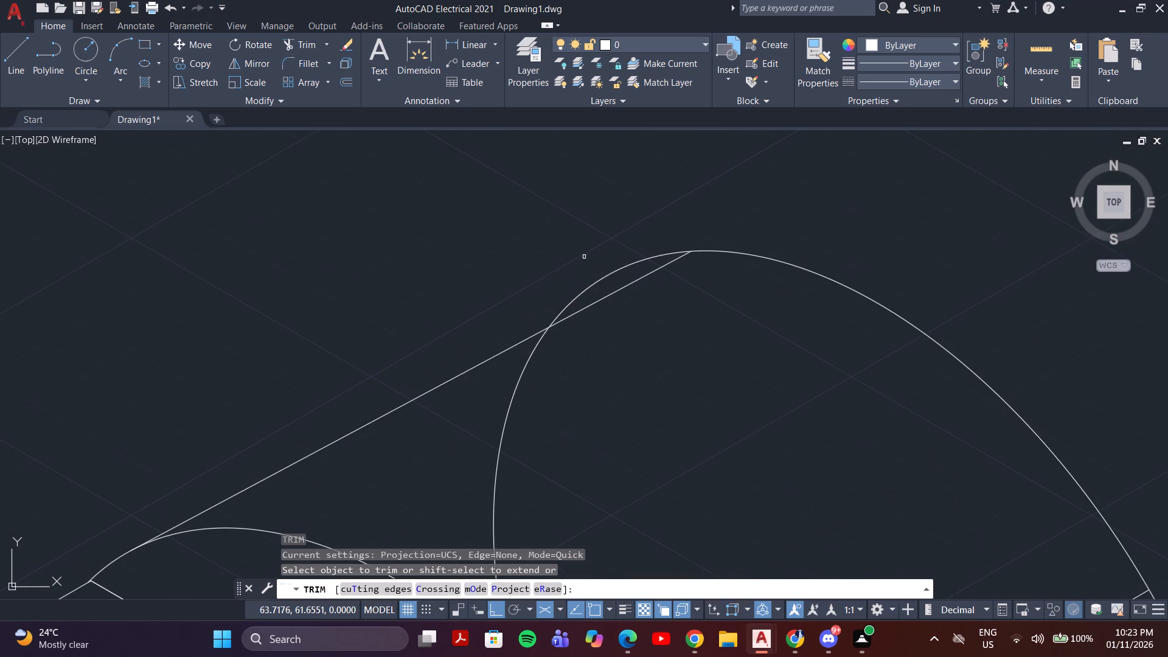
pyautogui.click(588, 283)
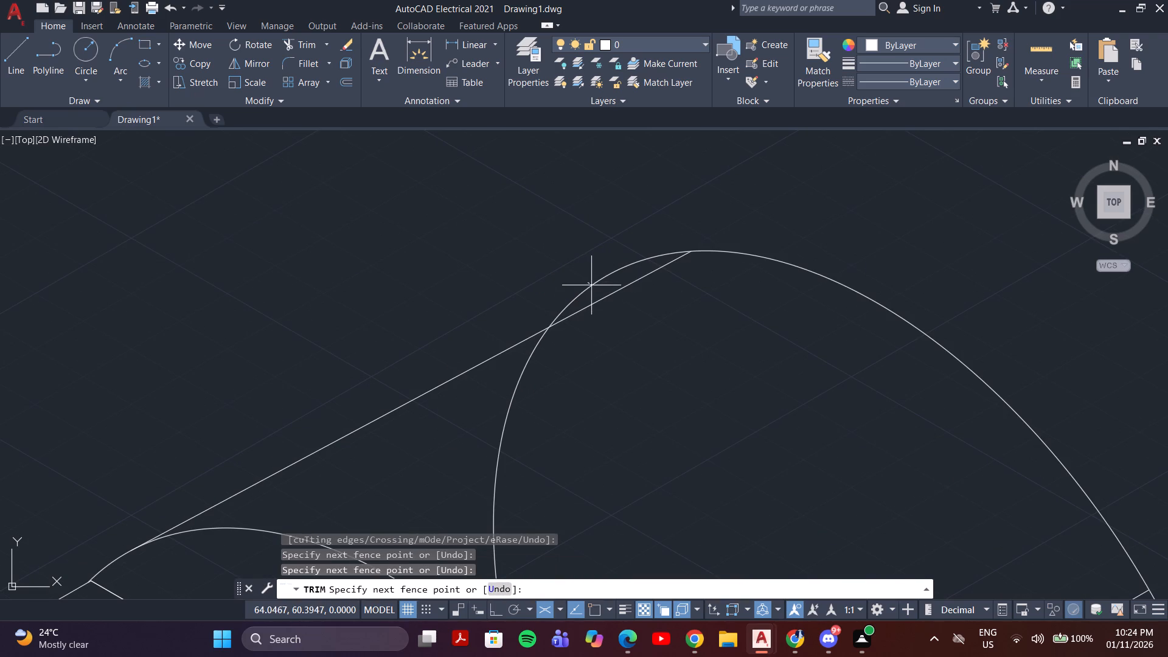
pyautogui.click(594, 289)
pyautogui.scroll(-3, 591, 285)
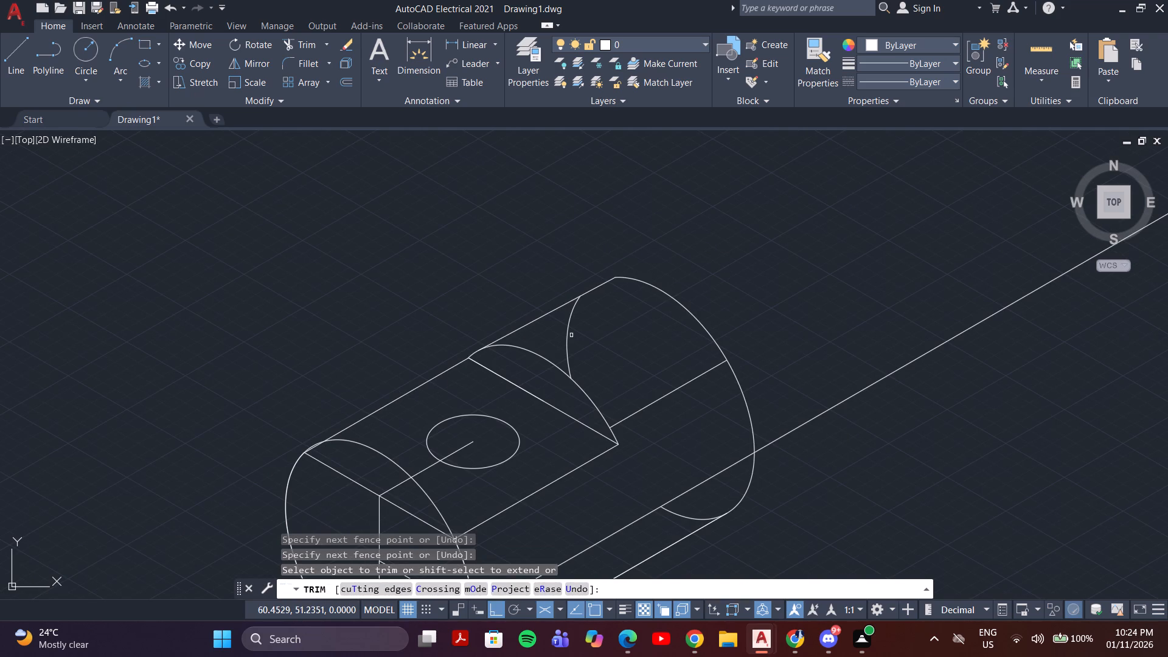
pyautogui.click(571, 335)
pyautogui.click(555, 332)
pyautogui.scroll(-1, 610, 350)
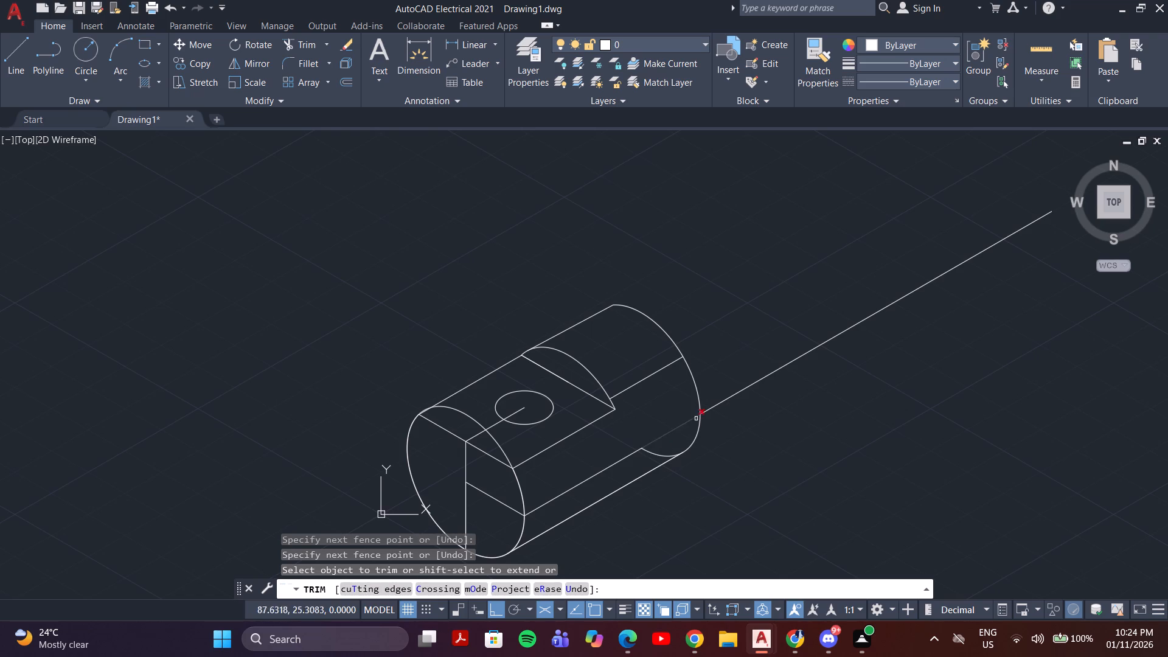
# Trim away the 25-unit line between the copied isocircle and the flat's rear arc.
pyautogui.scroll(-1, 726, 405)
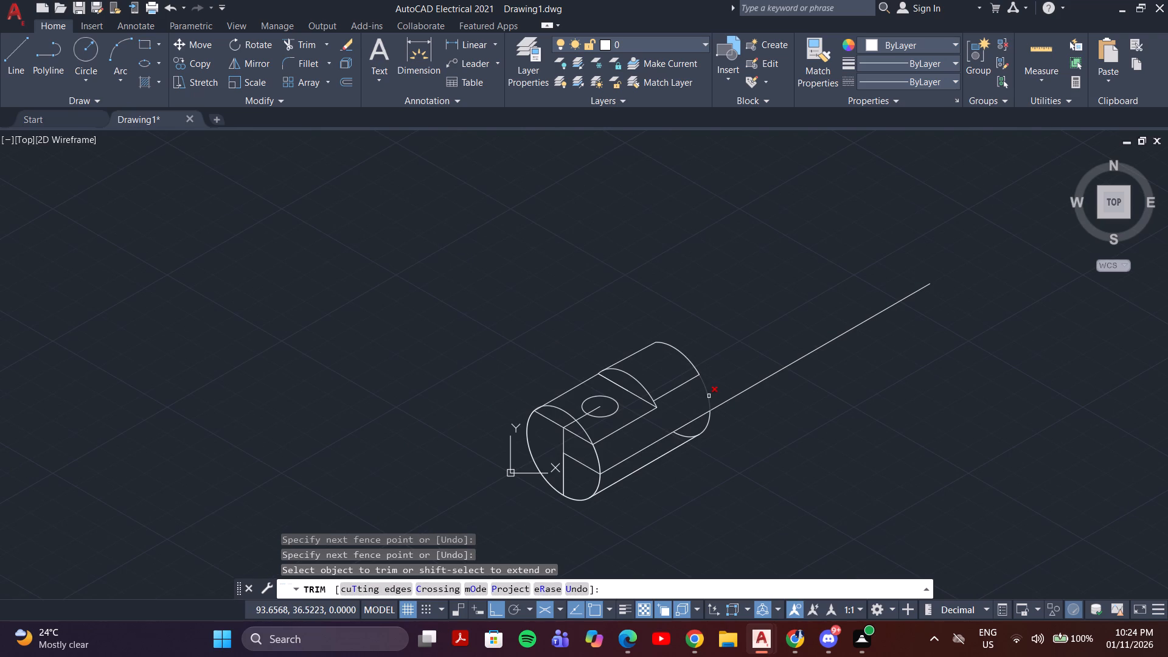
pyautogui.click(665, 394)
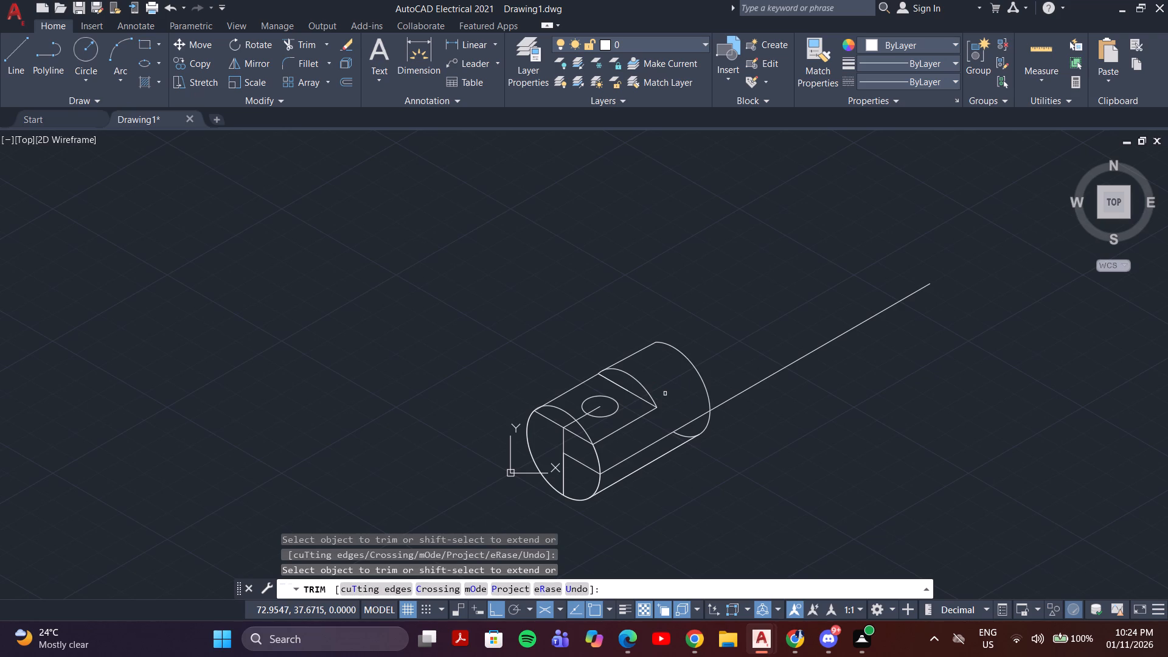
# Trim the copied isocircle's remaining hidden arc between the long 30° line and the lower tangent line.
pyautogui.scroll(3, 680, 454)
pyautogui.click(697, 379)
pyautogui.click(668, 395)
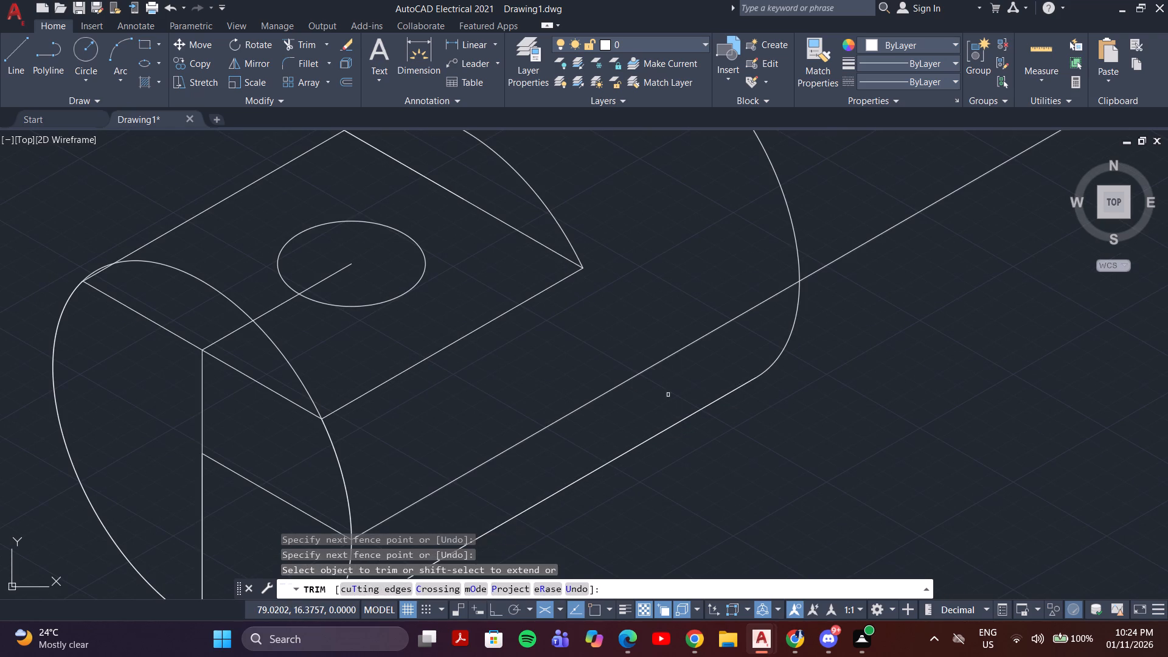
pyautogui.scroll(-3, 681, 396)
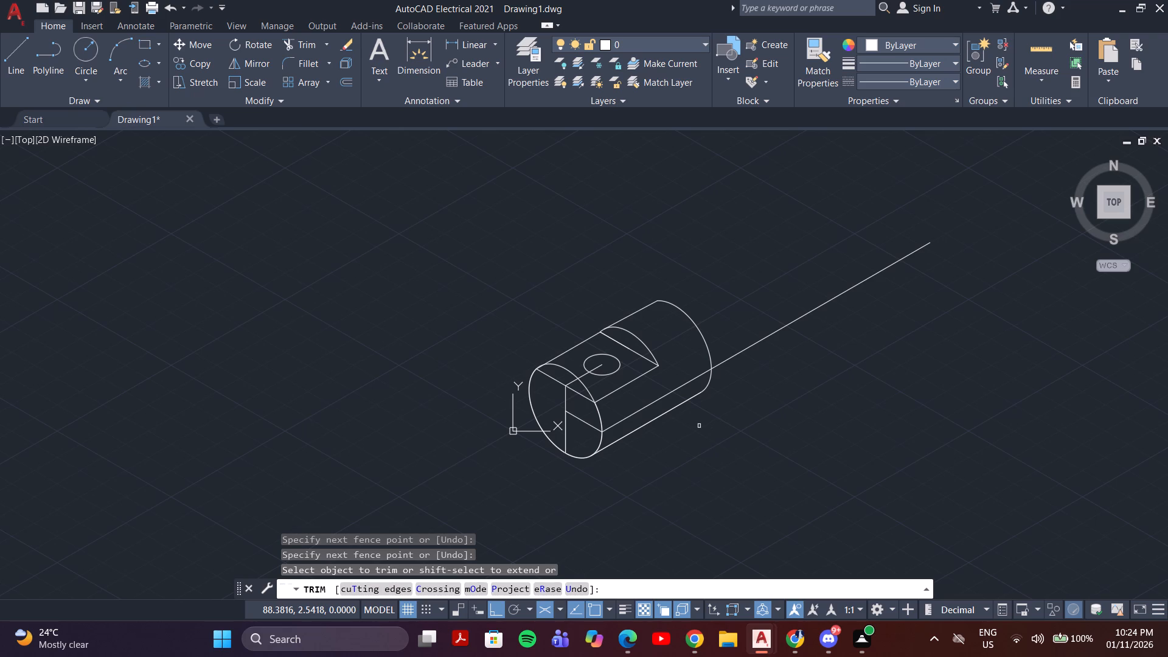
pyautogui.press('F1')
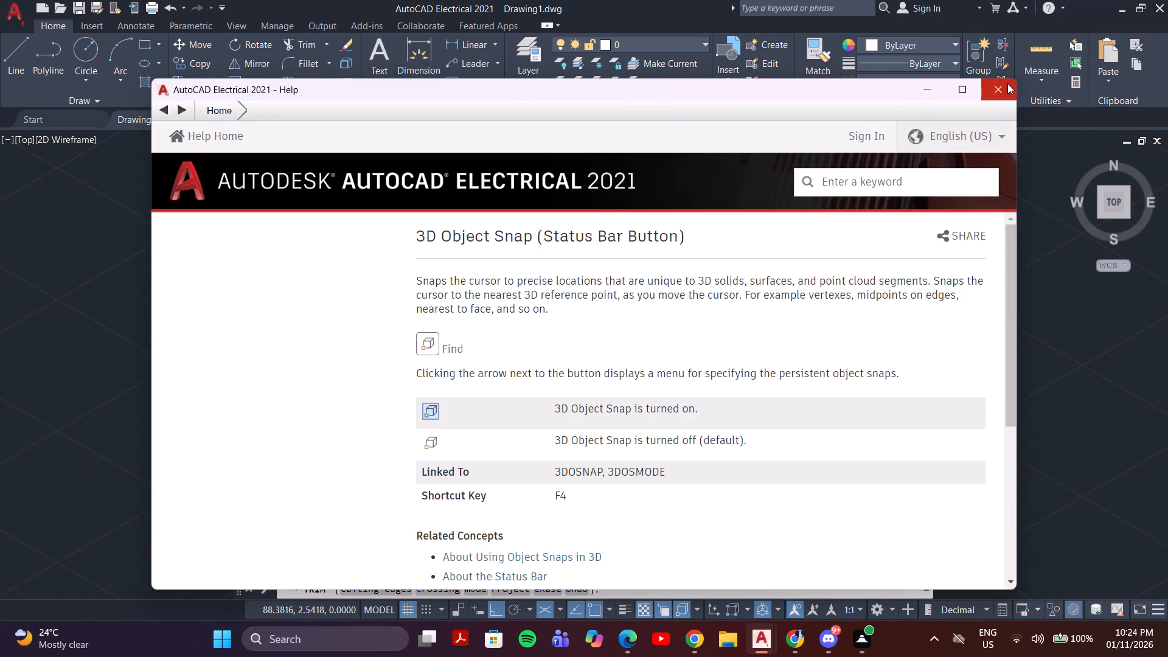
pyautogui.click(1007, 83)
# Draw a 60-diameter isocircle on the left isoplane, centred on the copied isocircle at the shaft section's rear end.
pyautogui.click(145, 65)
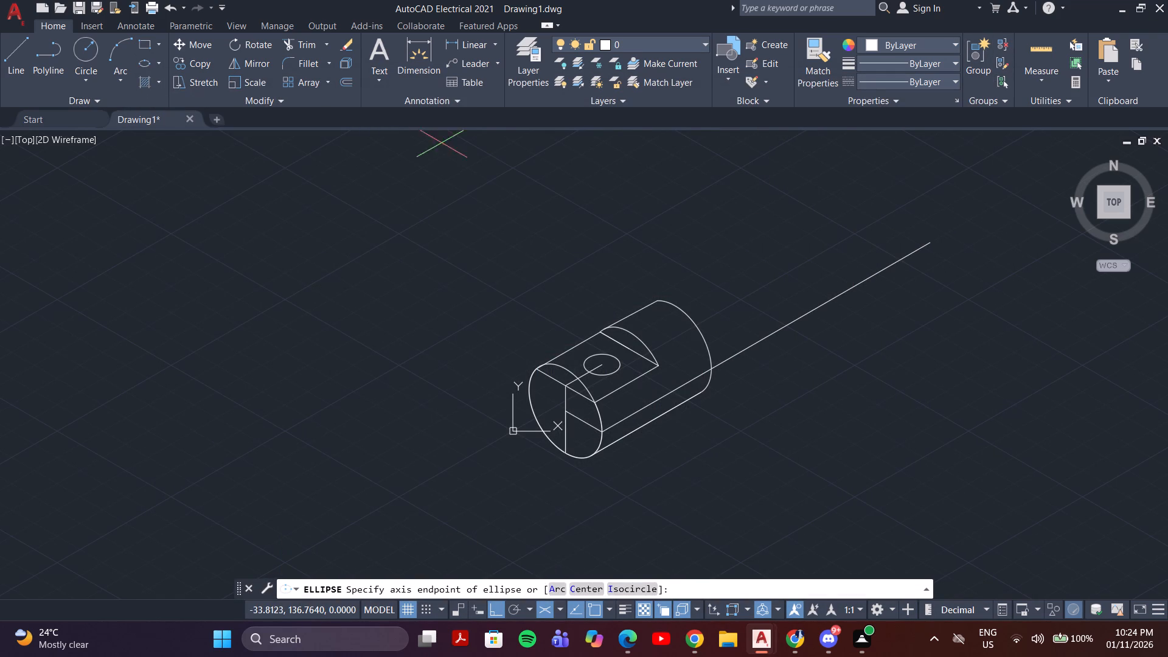
pyautogui.click(625, 584)
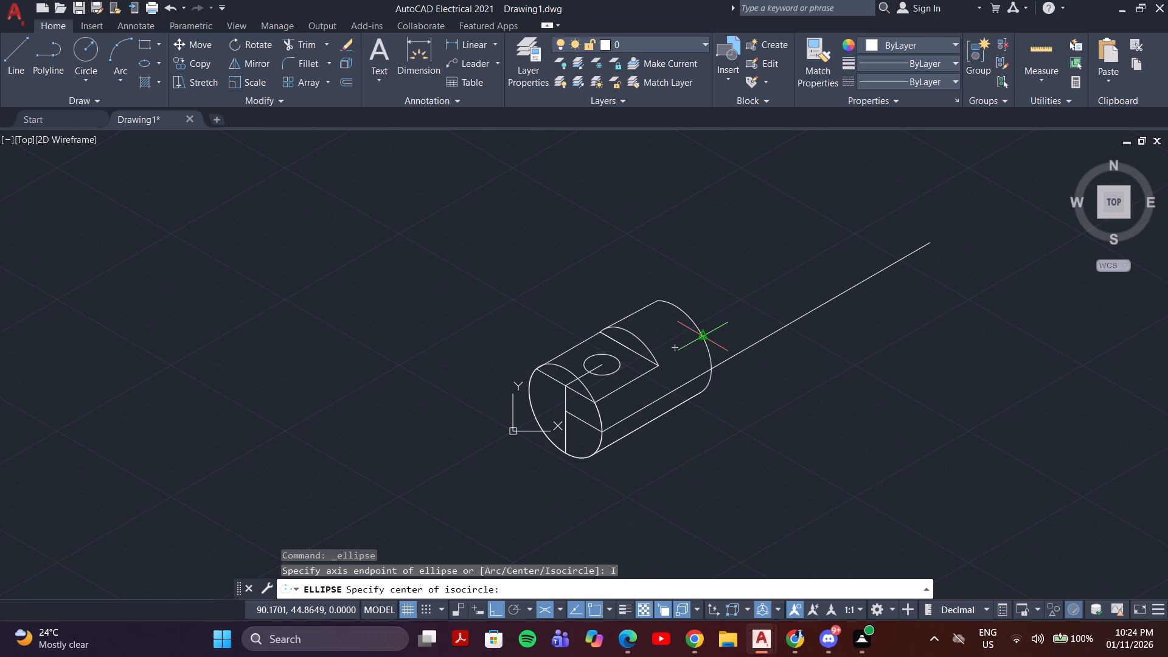
pyautogui.press('F5')
pyautogui.press('F5')
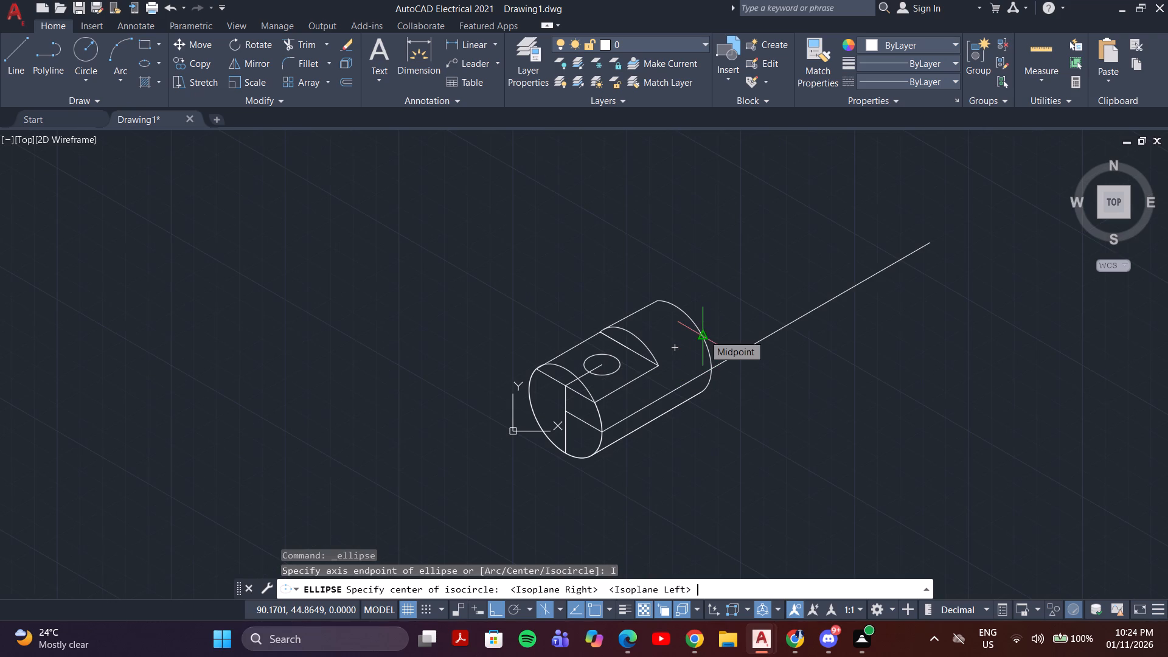
pyautogui.click(678, 349)
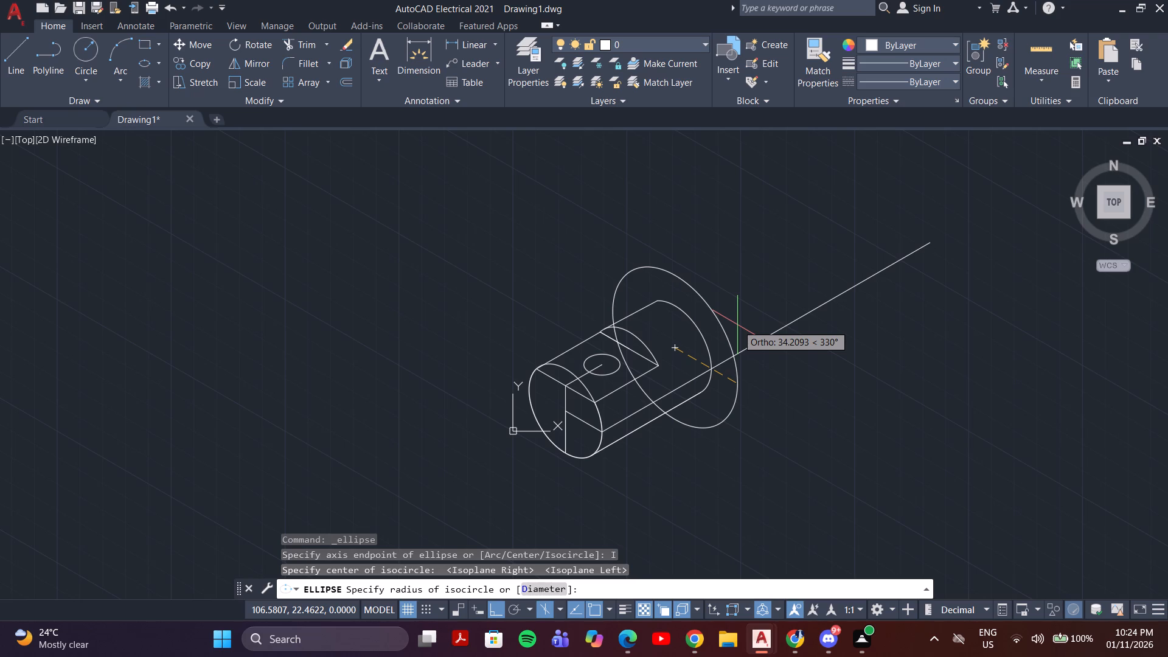
pyautogui.press('d')
pyautogui.press('Return')
pyautogui.write('60')
pyautogui.press('Return')
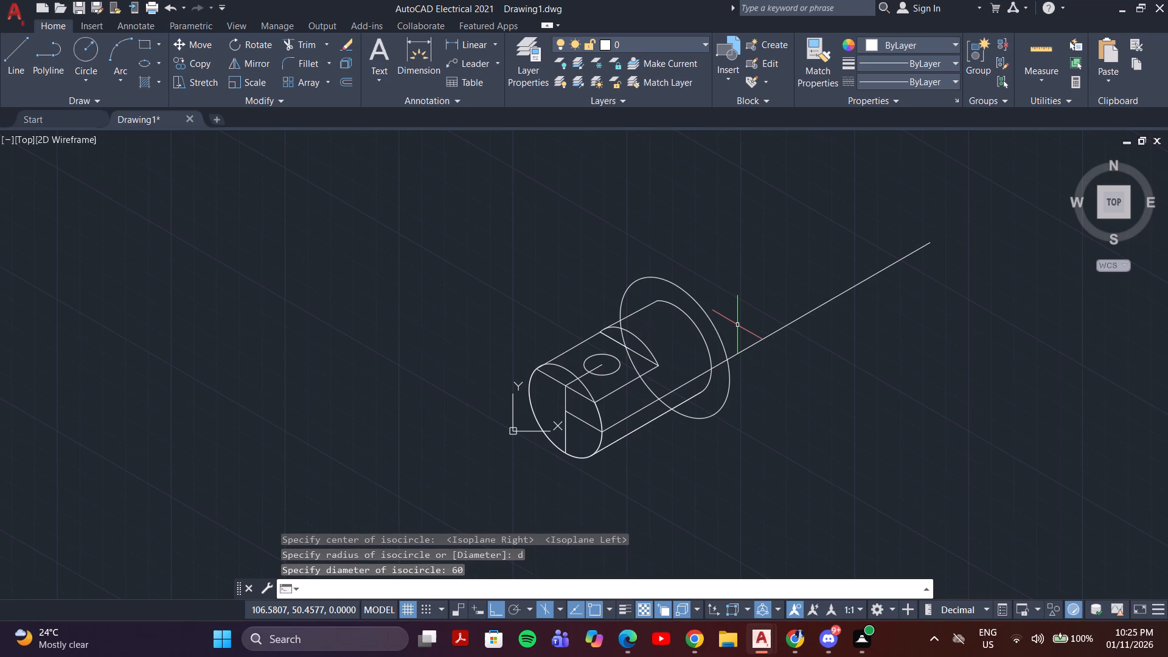
# Trim the 60-diameter isocircle's hidden part that crosses the shaft, between the upper and lower tangent lines.
pyautogui.write('tr')
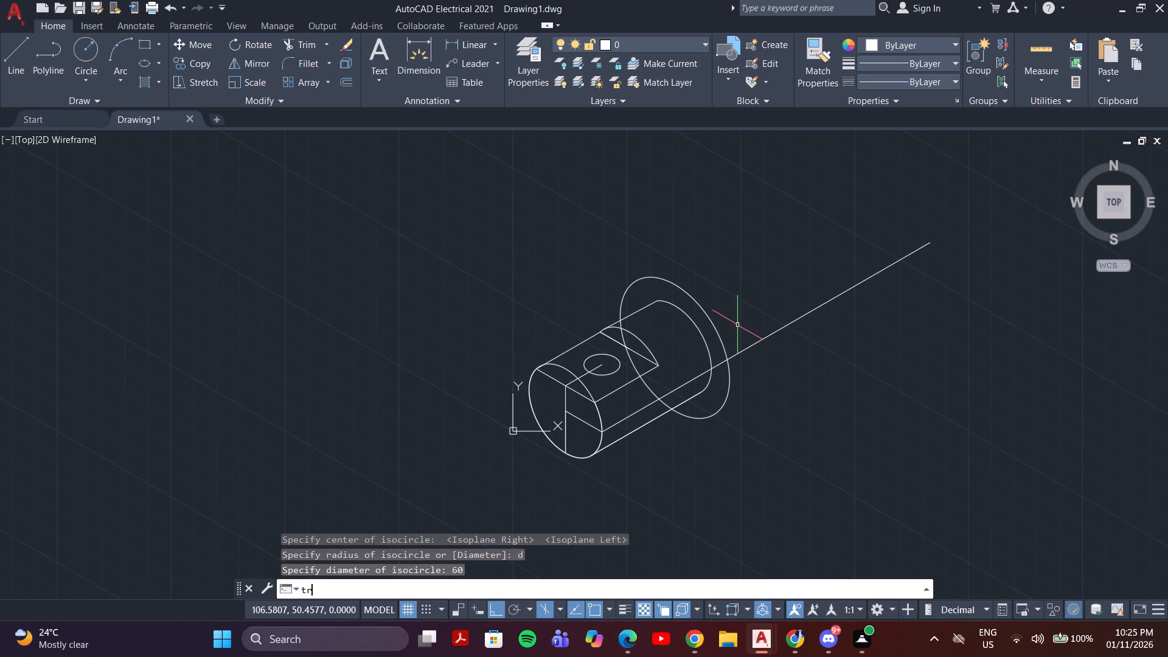
pyautogui.press('Return')
pyautogui.scroll(3, 713, 209)
pyautogui.moveTo(617, 291); pyautogui.dragTo(881, 71, button='middle')
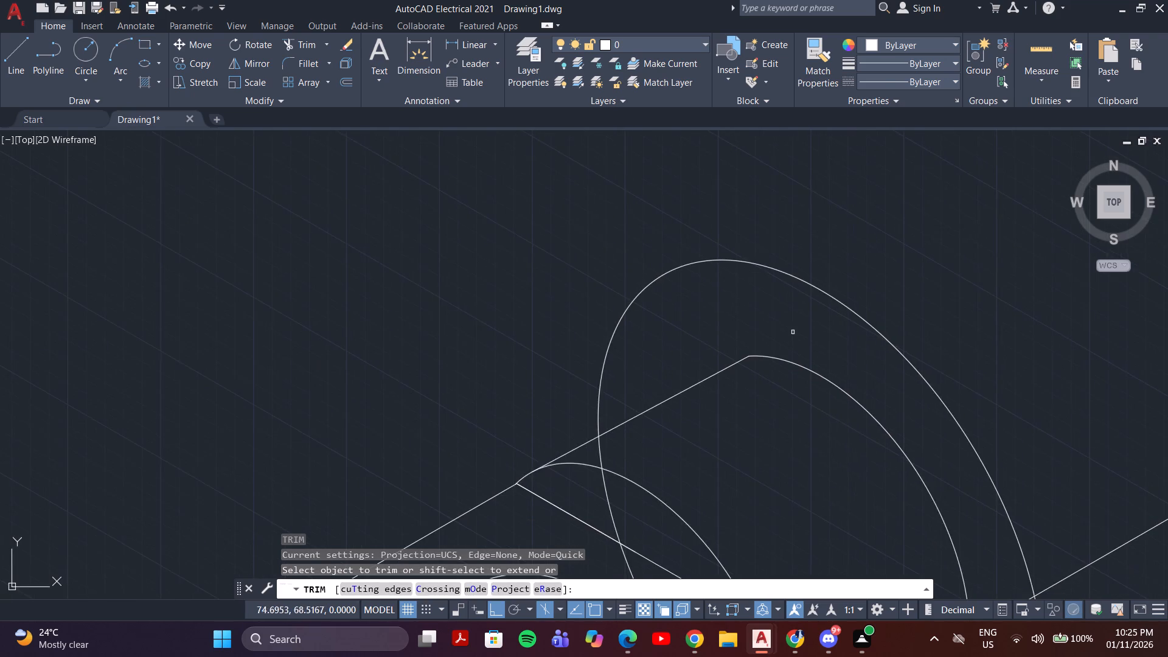
pyautogui.moveTo(754, 512); pyautogui.dragTo(815, 264, button='middle')
pyautogui.scroll(1, 754, 509)
pyautogui.scroll(-2, 771, 280)
pyautogui.click(690, 238)
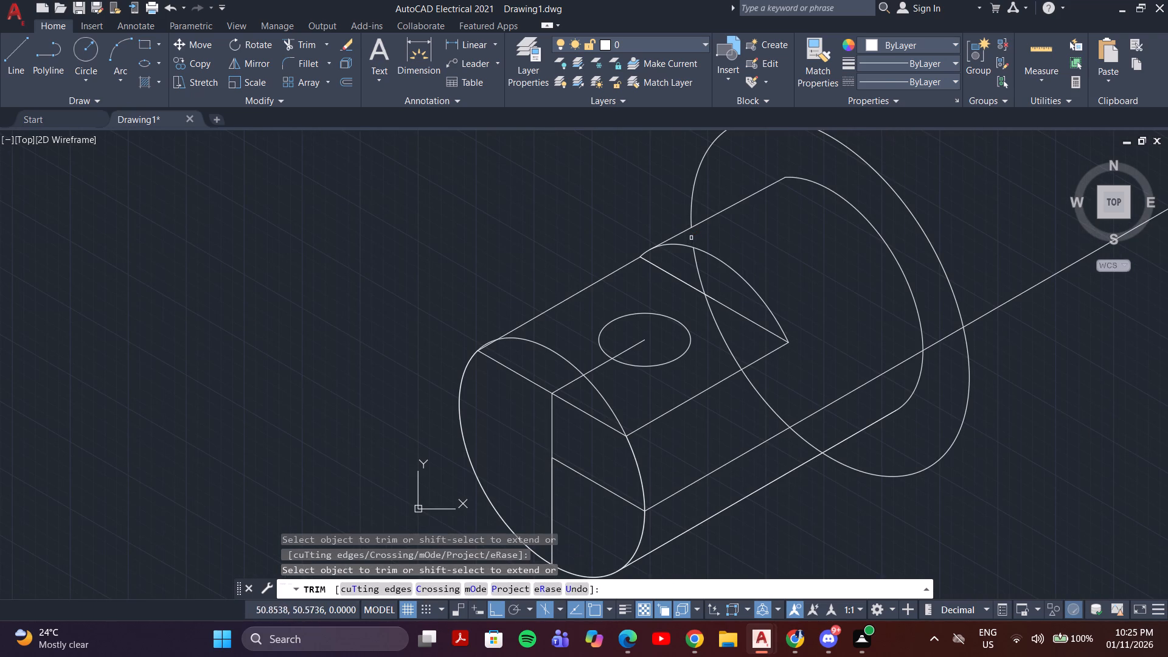
pyautogui.click(705, 268)
pyautogui.click(693, 267)
pyautogui.click(742, 330)
pyautogui.click(715, 342)
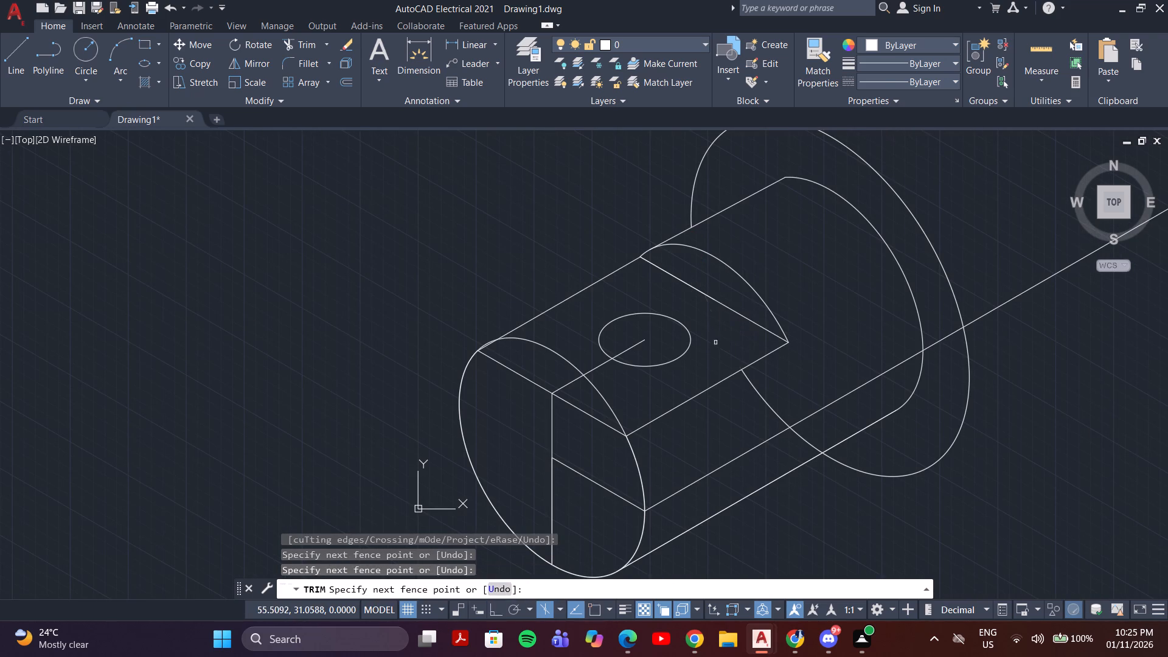
pyautogui.click(794, 363)
pyautogui.click(746, 414)
pyautogui.click(822, 432)
pyautogui.click(786, 450)
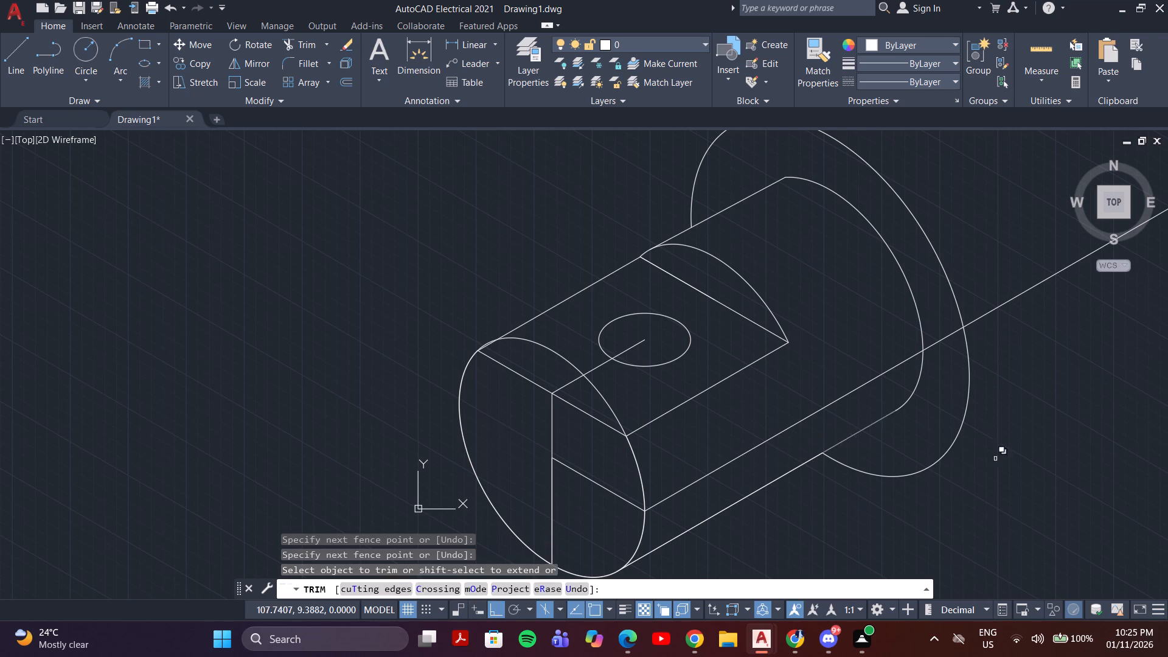
pyautogui.scroll(-2, 1000, 468)
pyautogui.moveTo(1001, 465); pyautogui.dragTo(886, 448, button='middle')
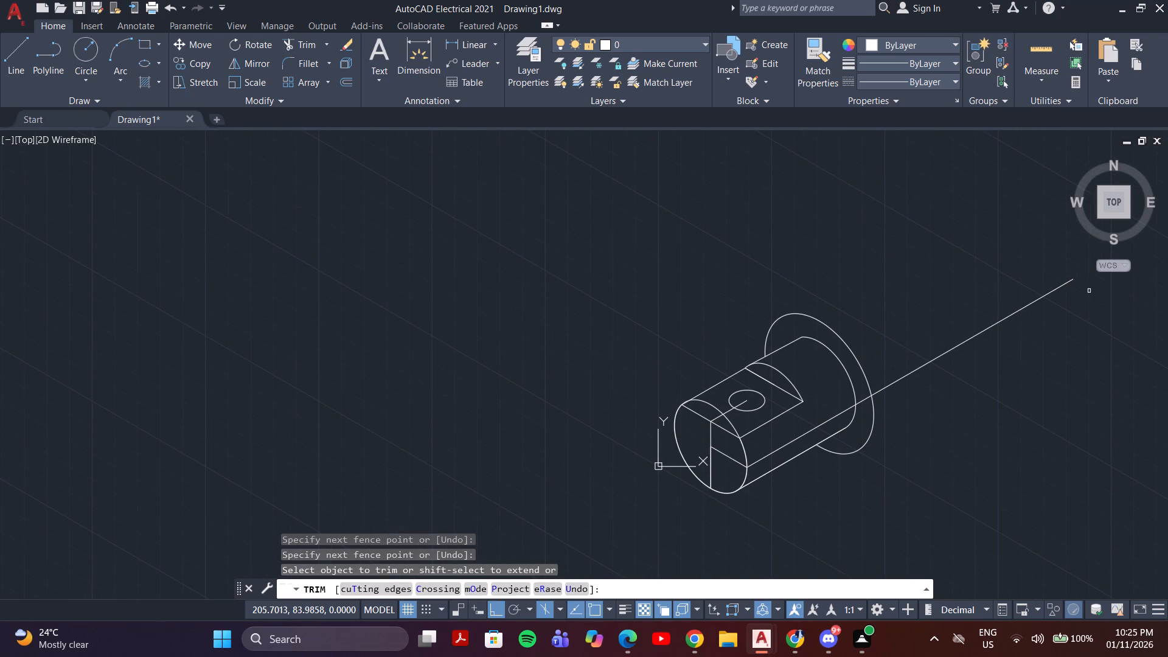
pyautogui.press('Escape')
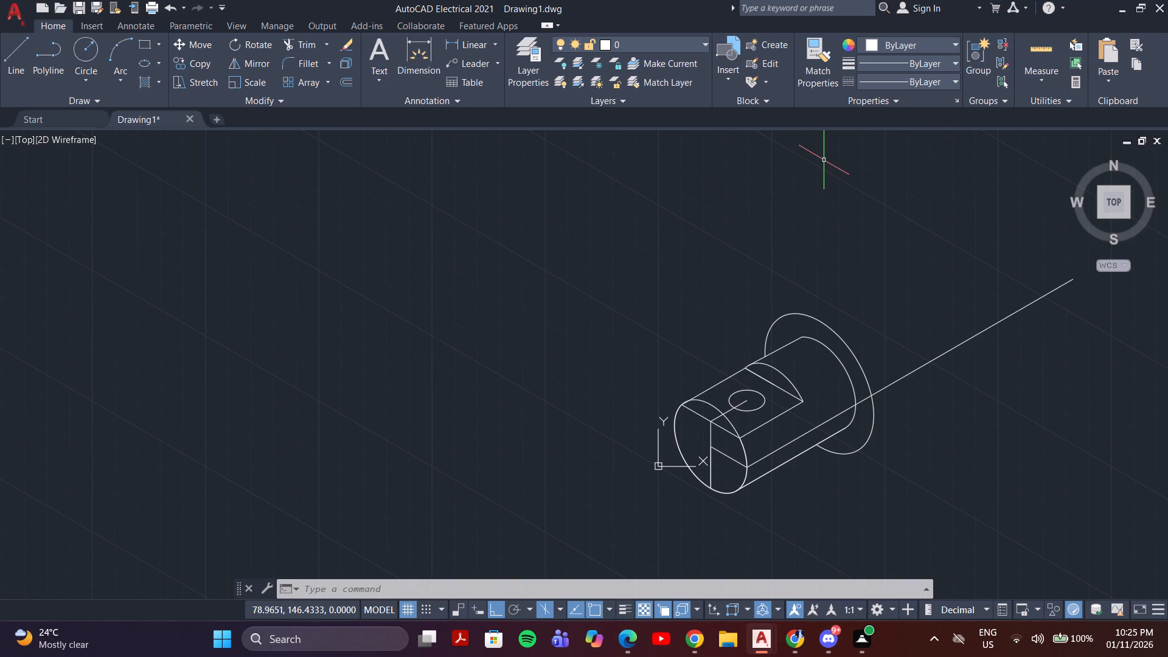
pyautogui.press('Escape')
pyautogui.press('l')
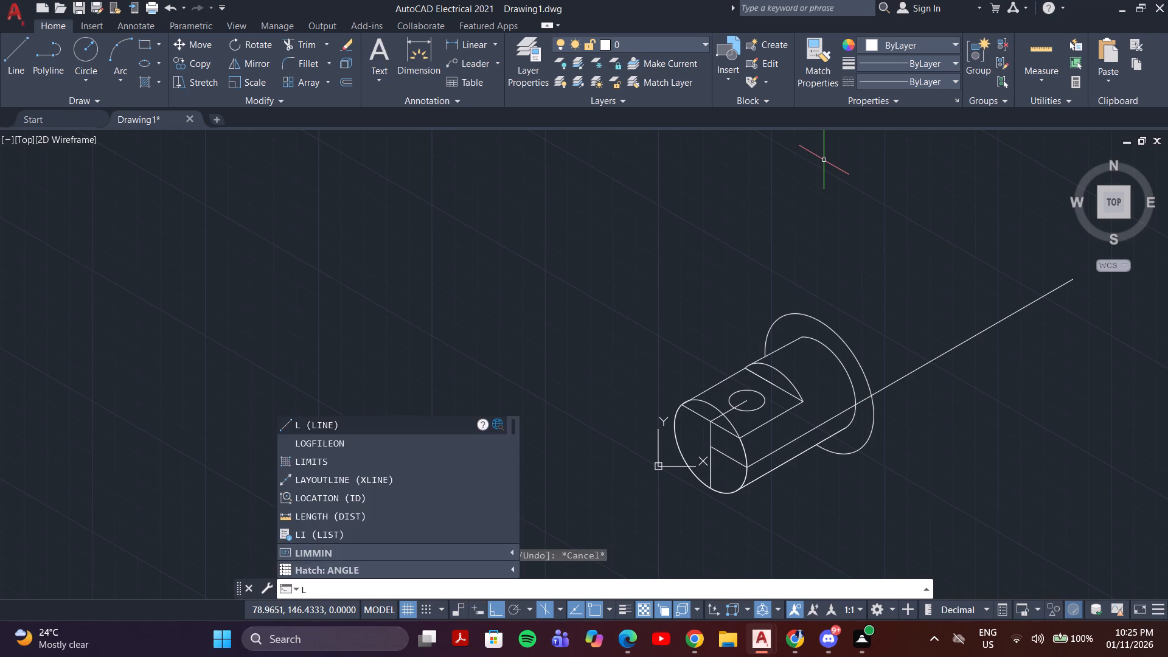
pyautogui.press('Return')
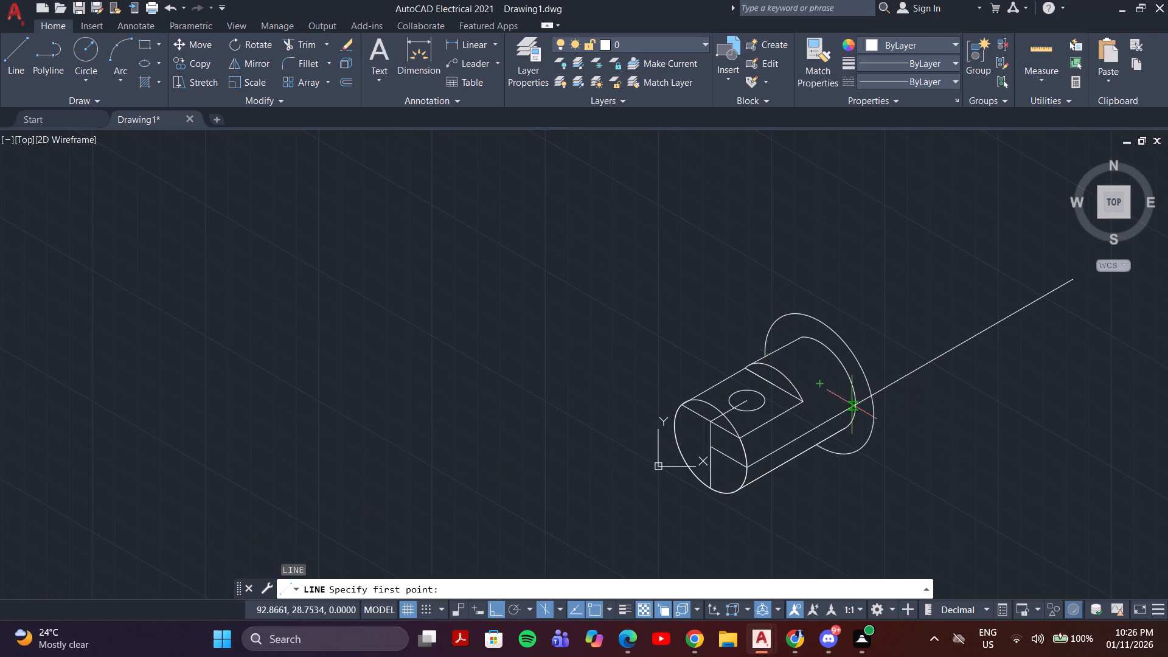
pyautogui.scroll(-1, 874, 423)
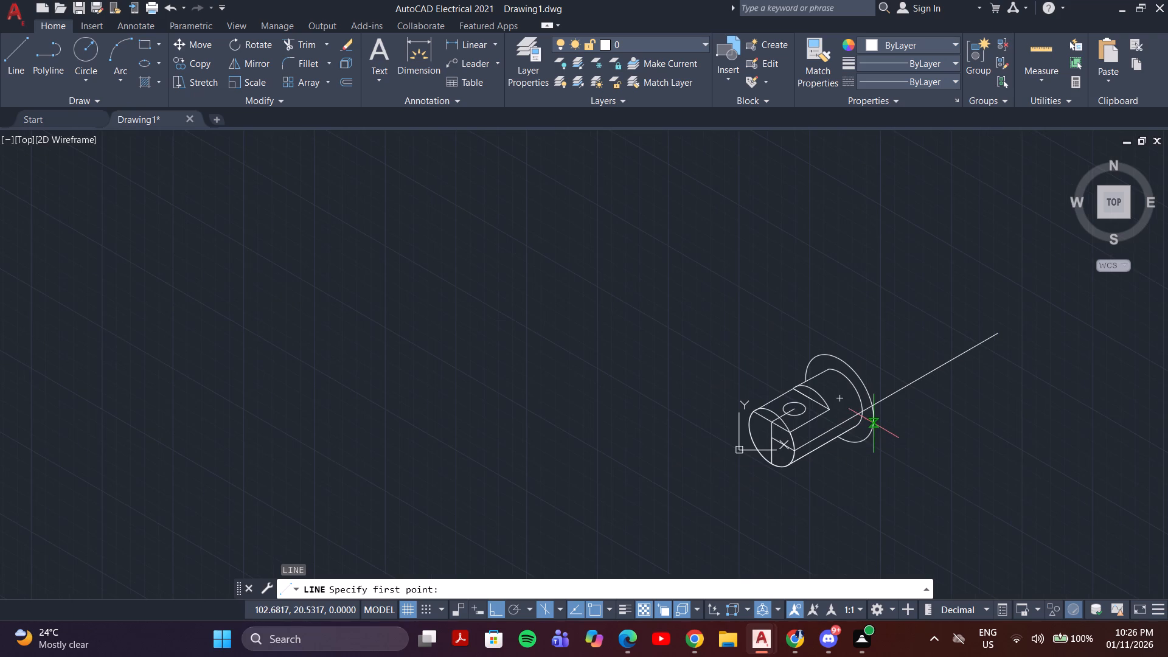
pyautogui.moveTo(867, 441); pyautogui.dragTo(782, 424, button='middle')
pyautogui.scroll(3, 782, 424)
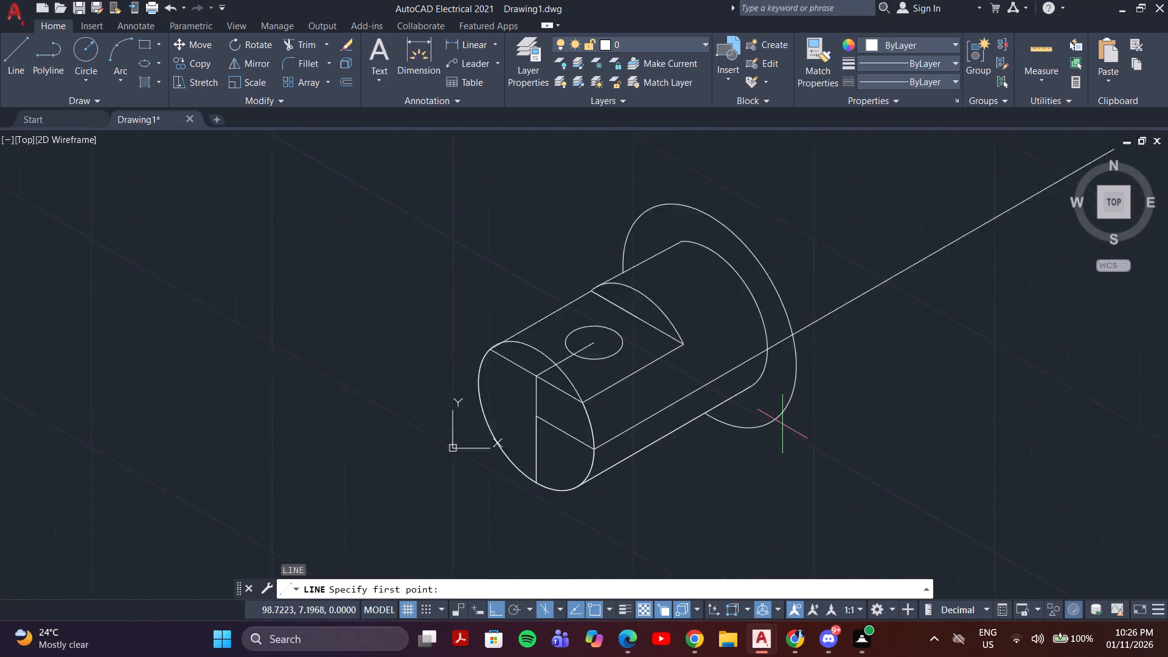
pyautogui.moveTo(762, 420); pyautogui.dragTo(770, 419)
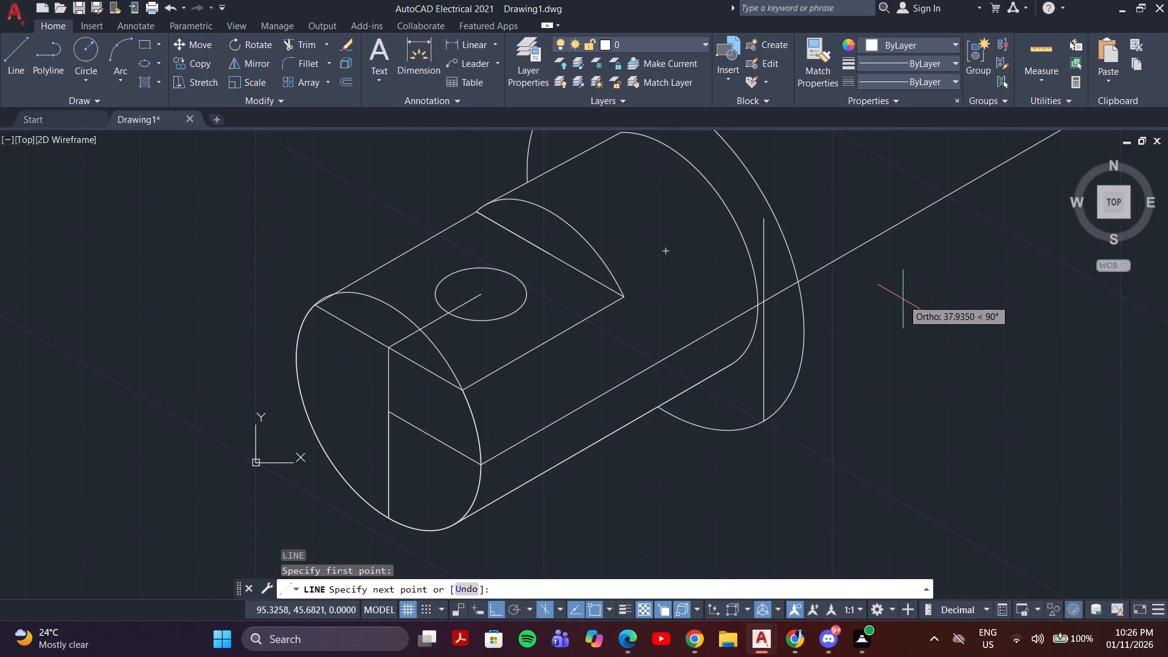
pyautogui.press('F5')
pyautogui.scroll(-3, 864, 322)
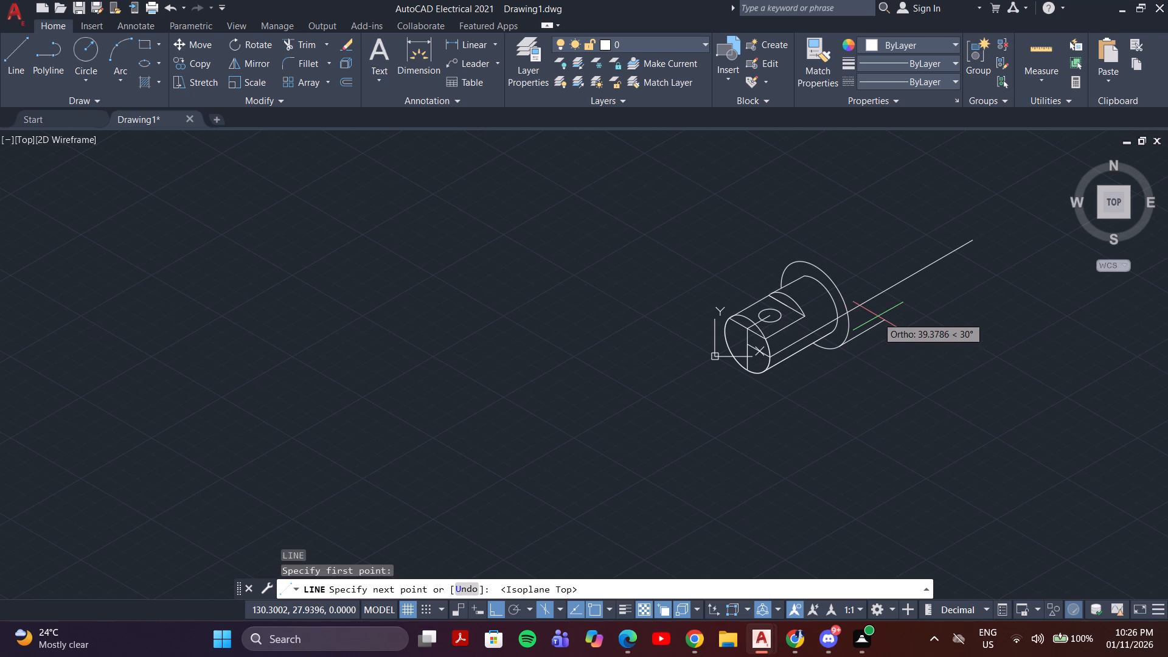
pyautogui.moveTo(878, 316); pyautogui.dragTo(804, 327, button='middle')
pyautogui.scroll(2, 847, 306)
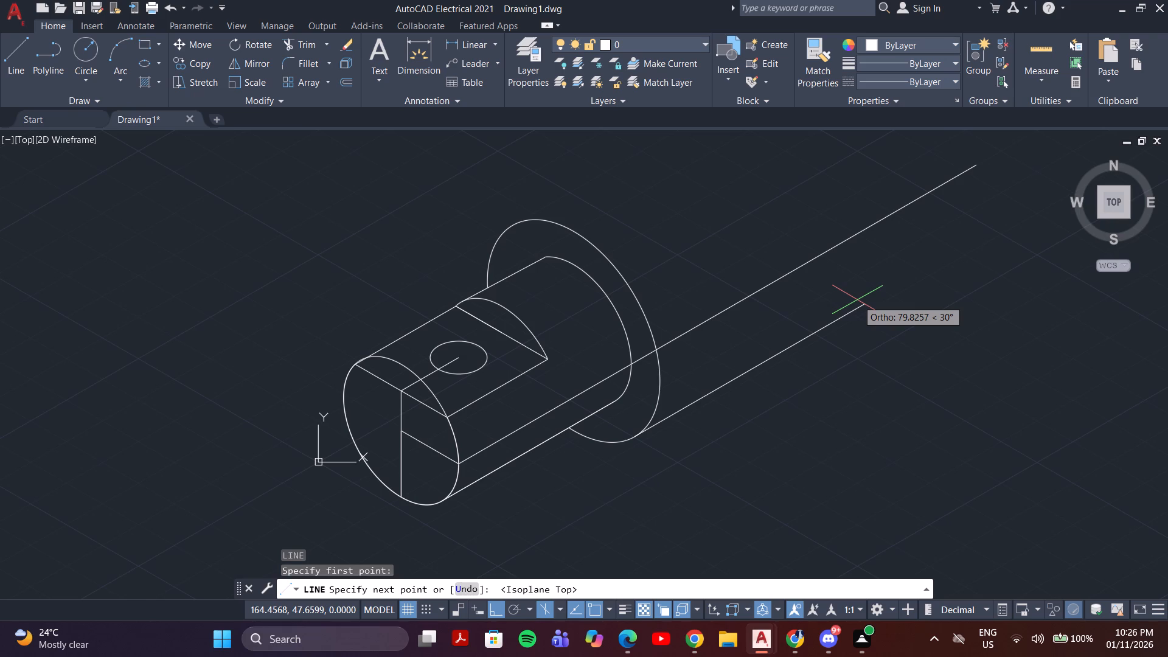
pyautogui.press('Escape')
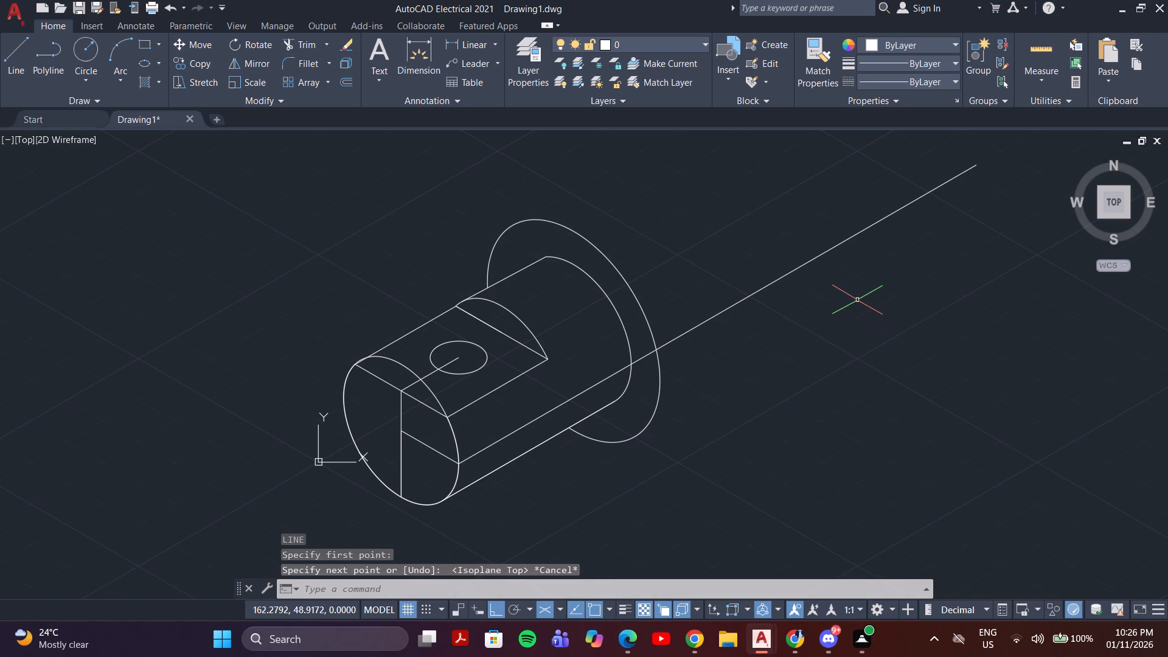
# Draw a vertical construction line on the left isoplane from the 60-diameter isocircle's centre up past its upper edge.
pyautogui.press('l')
pyautogui.press('Return')
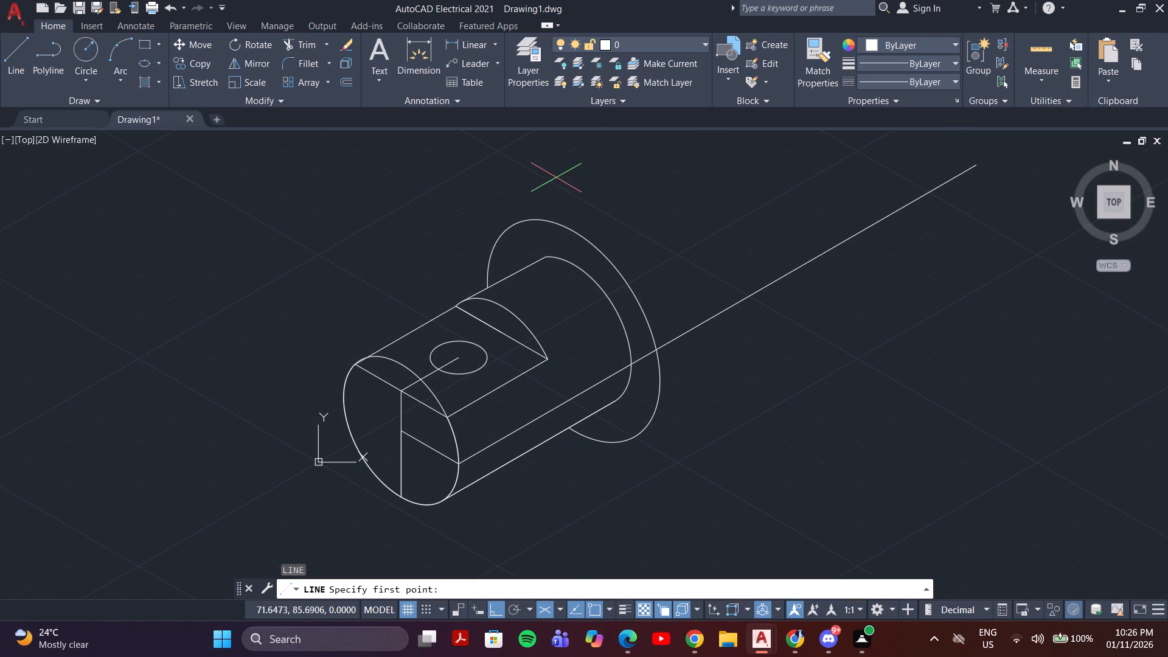
pyautogui.press('F5')
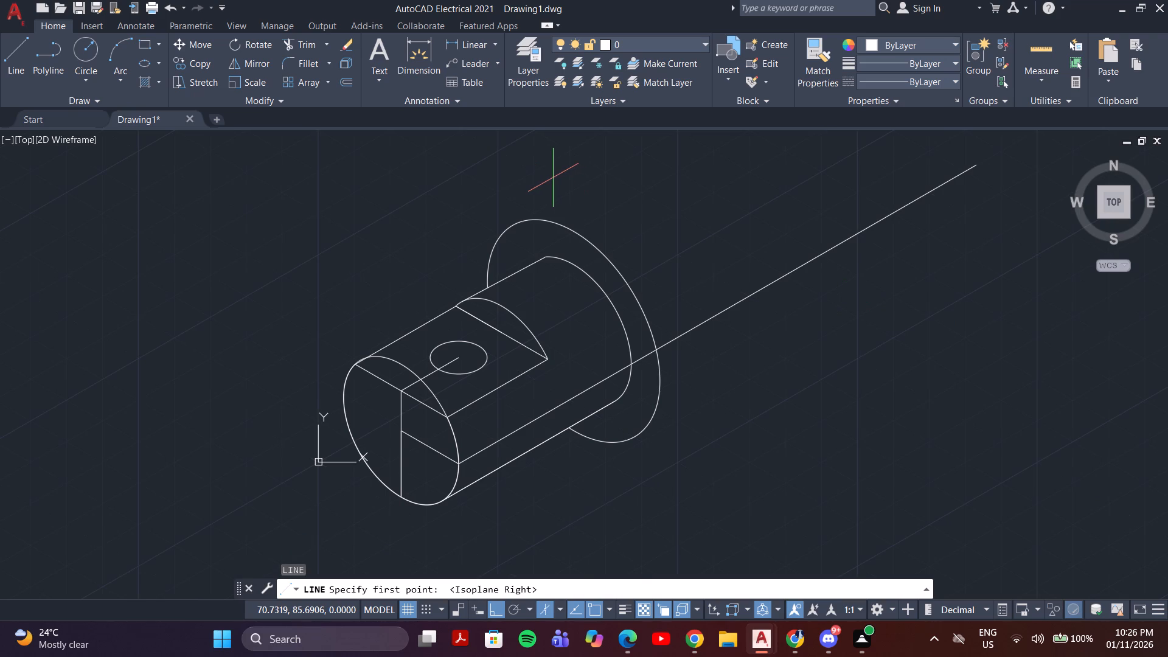
pyautogui.press('F5')
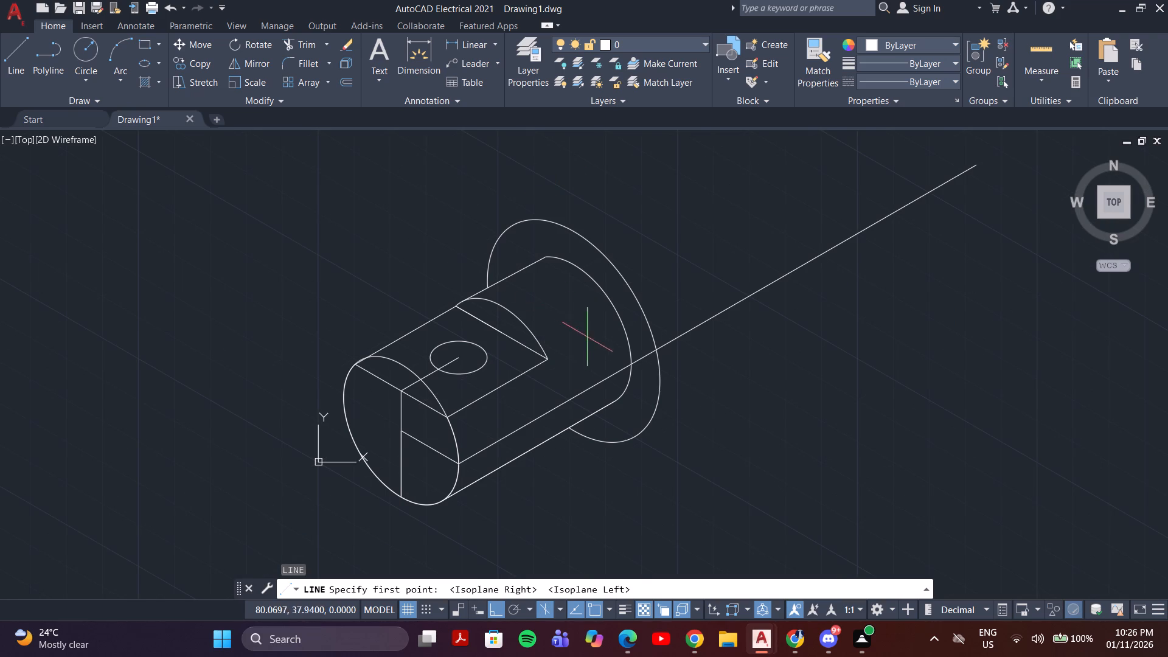
pyautogui.scroll(-3, 597, 340)
pyautogui.scroll(6, 596, 343)
pyautogui.scroll(-2, 615, 341)
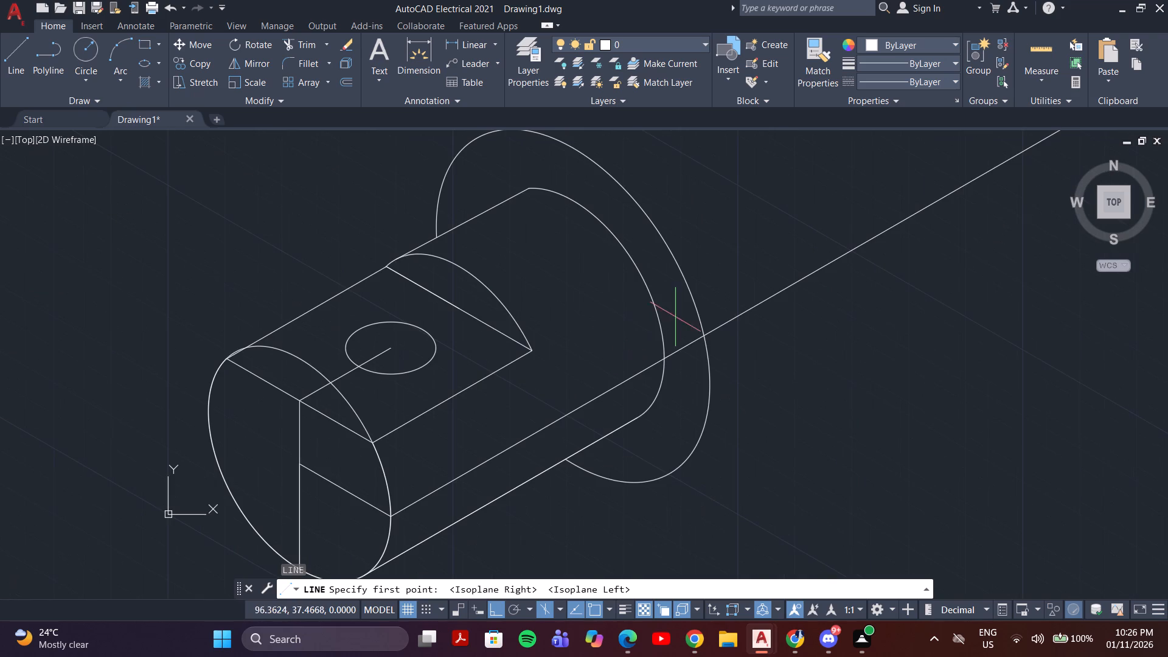
pyautogui.moveTo(605, 278); pyautogui.dragTo(591, 363, button='middle')
pyautogui.scroll(-1, 590, 361)
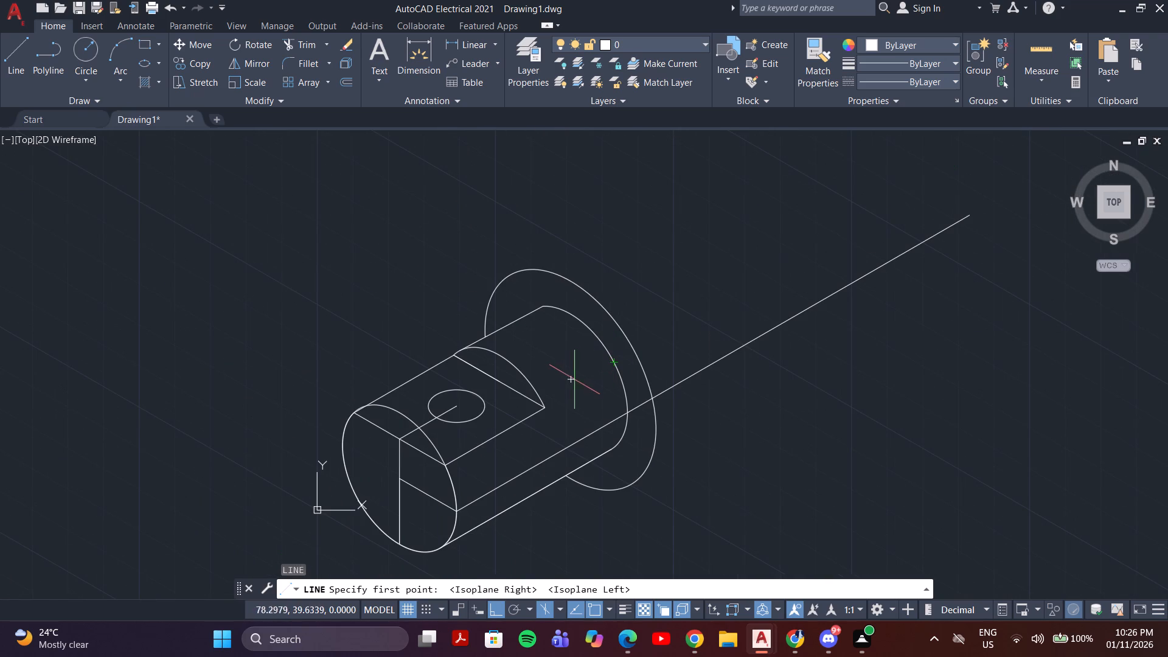
pyautogui.click(570, 380)
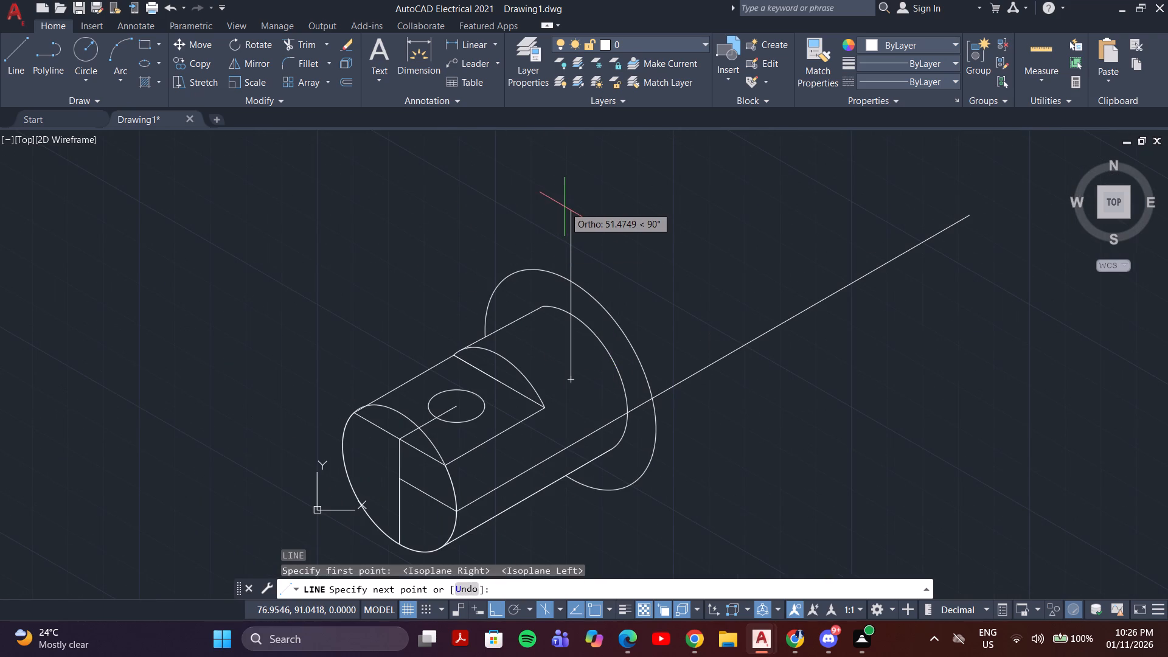
pyautogui.click(572, 193)
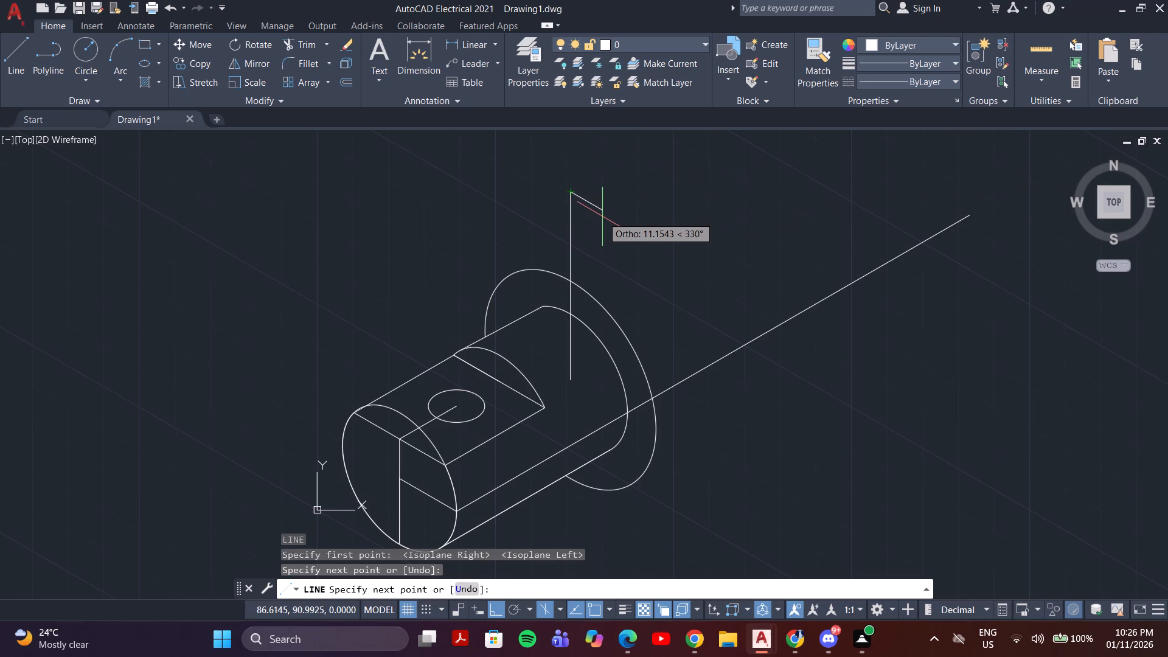
# Continue from the vertical line's upper end with a 25-unit line at 30° on the top isoplane, heading rearward.
pyautogui.press('F5')
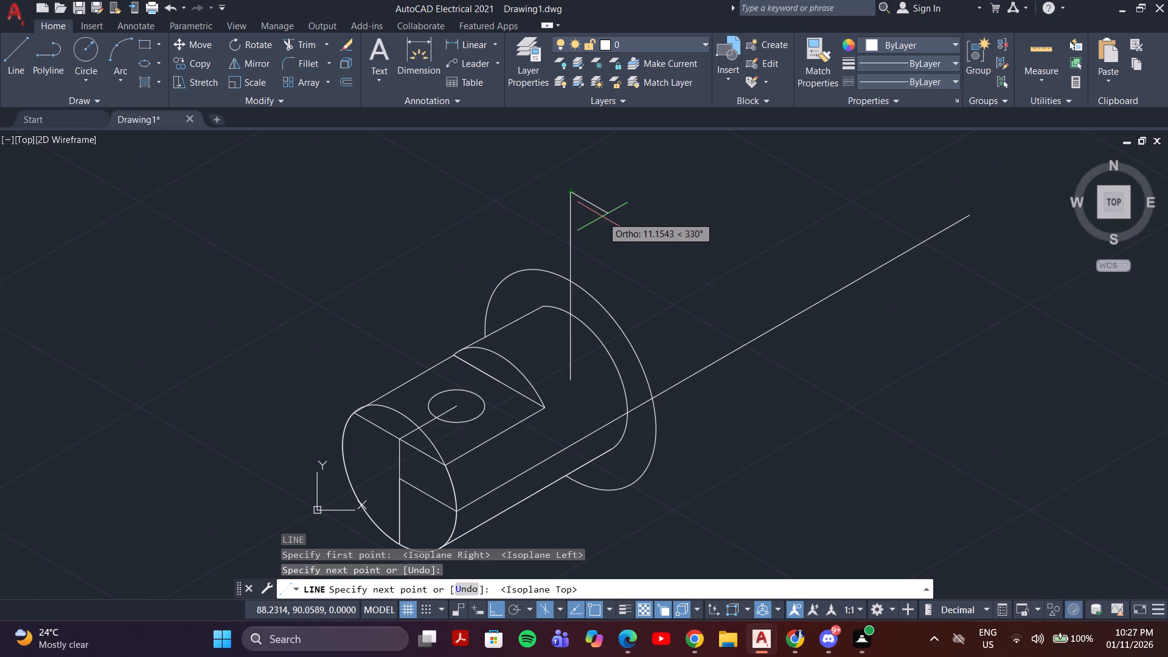
pyautogui.moveTo(670, 187); pyautogui.dragTo(461, 315, button='middle')
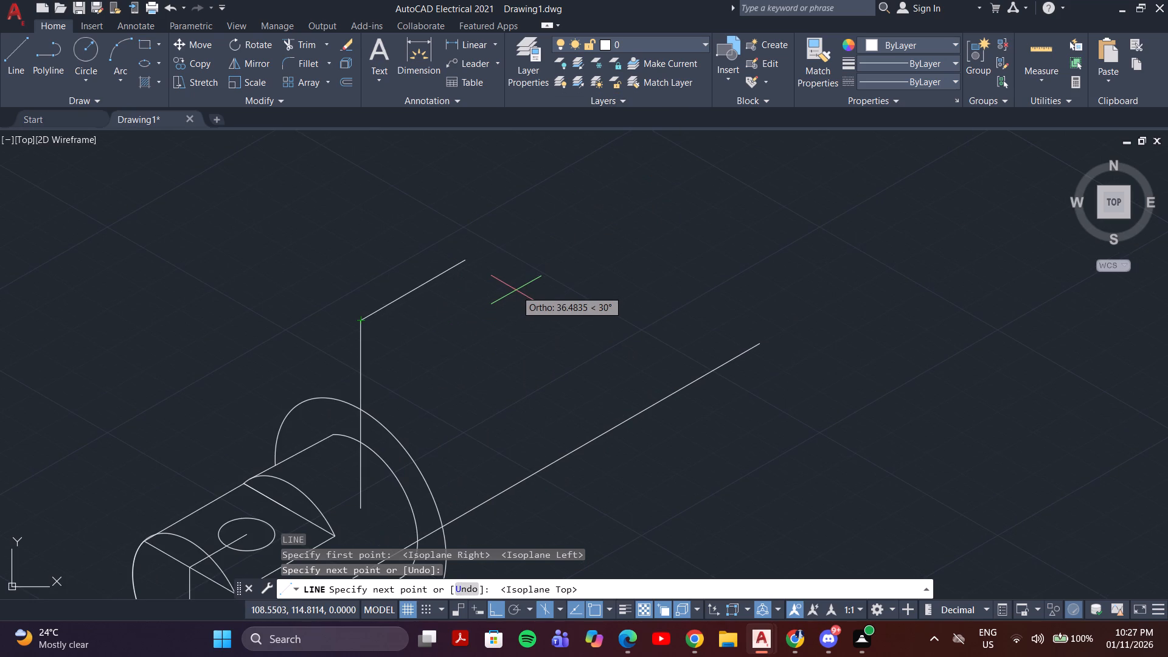
pyautogui.write('25')
pyautogui.press('Return')
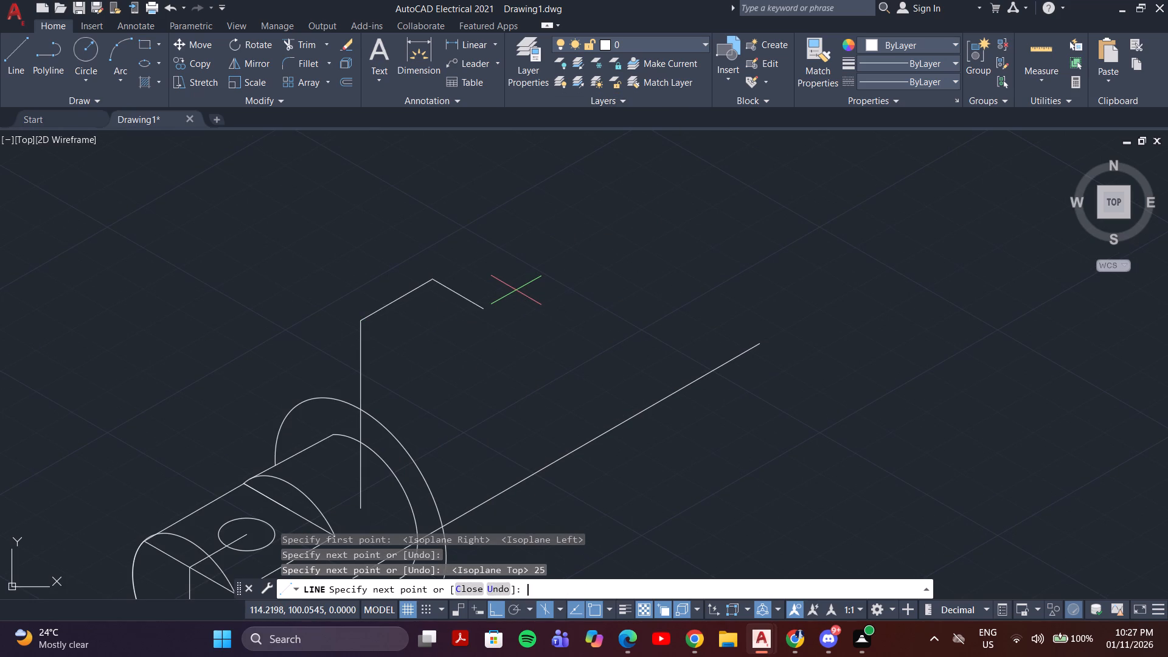
# Add a vertical line on the right isoplane straight down from the 25-unit line's rear end, stopping above the long 30° line.
pyautogui.press('F5')
pyautogui.scroll(-1, 468, 393)
pyautogui.moveTo(468, 393); pyautogui.dragTo(469, 336, button='middle')
pyautogui.scroll(3, 469, 336)
pyautogui.click(450, 383)
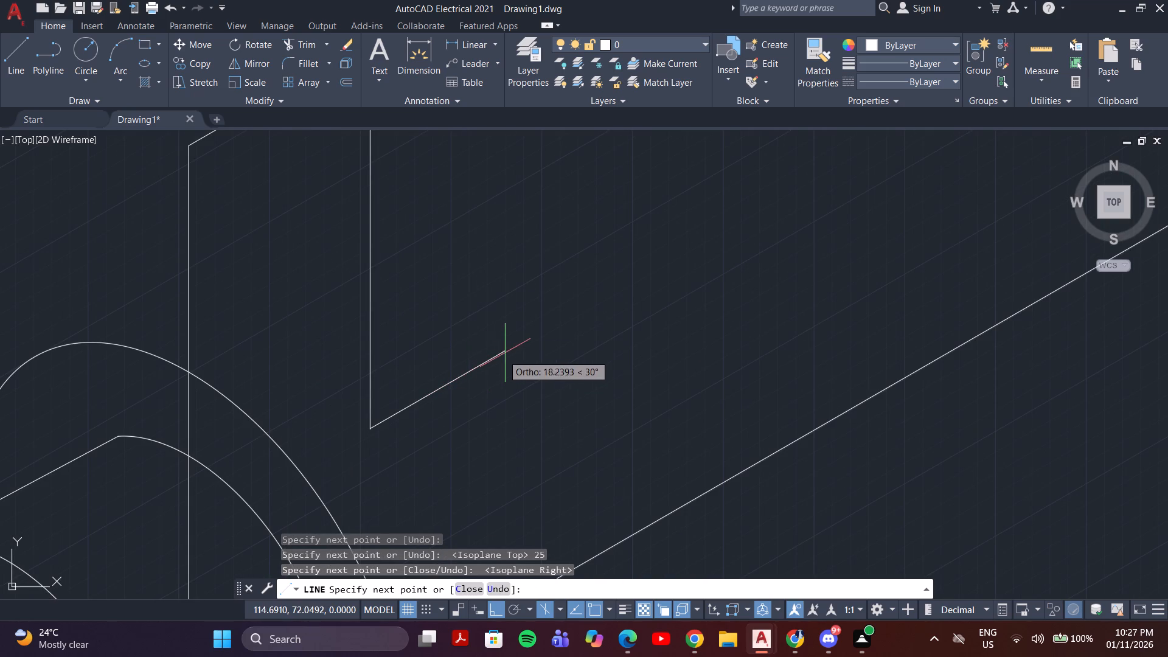
pyautogui.press('Escape')
# Delete the first vertical construction line and the 25-unit line, keeping the rear vertical line.
pyautogui.scroll(-2, 554, 246)
pyautogui.click(426, 245)
pyautogui.click(382, 252)
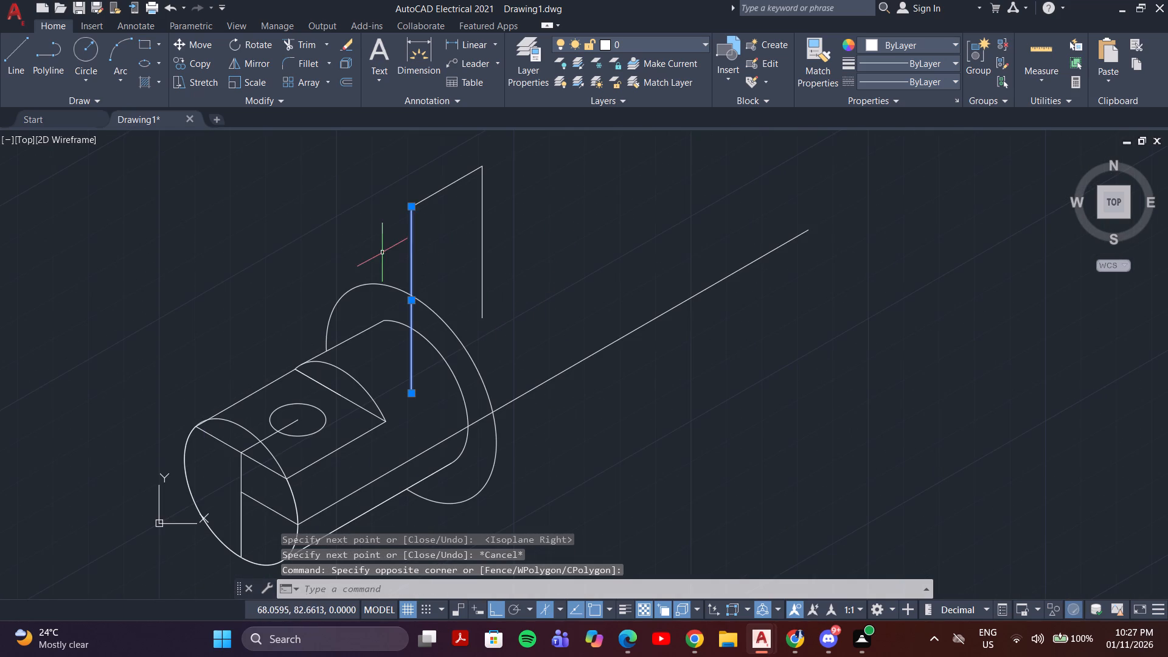
pyautogui.click(432, 214)
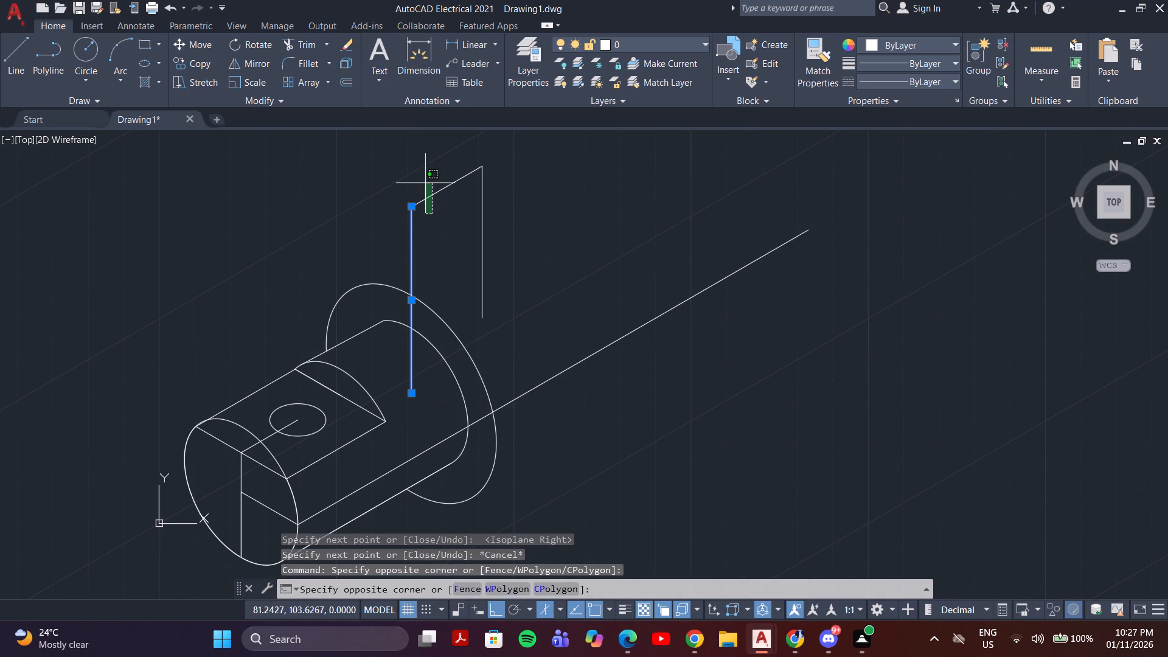
pyautogui.click(422, 181)
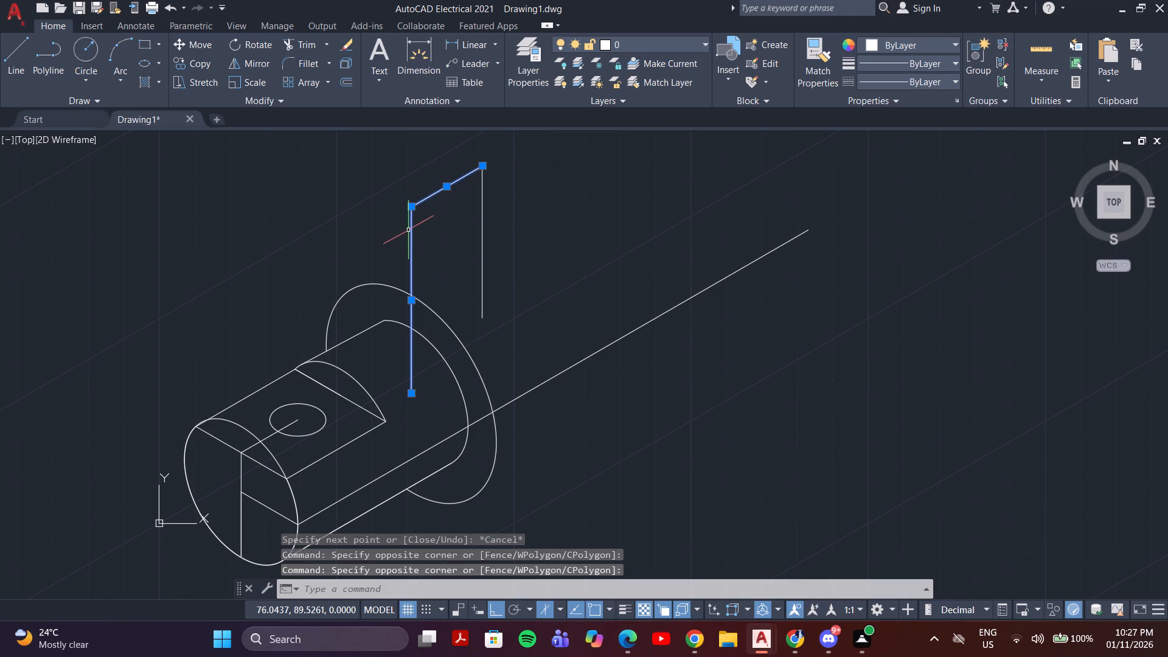
pyautogui.press('Delete')
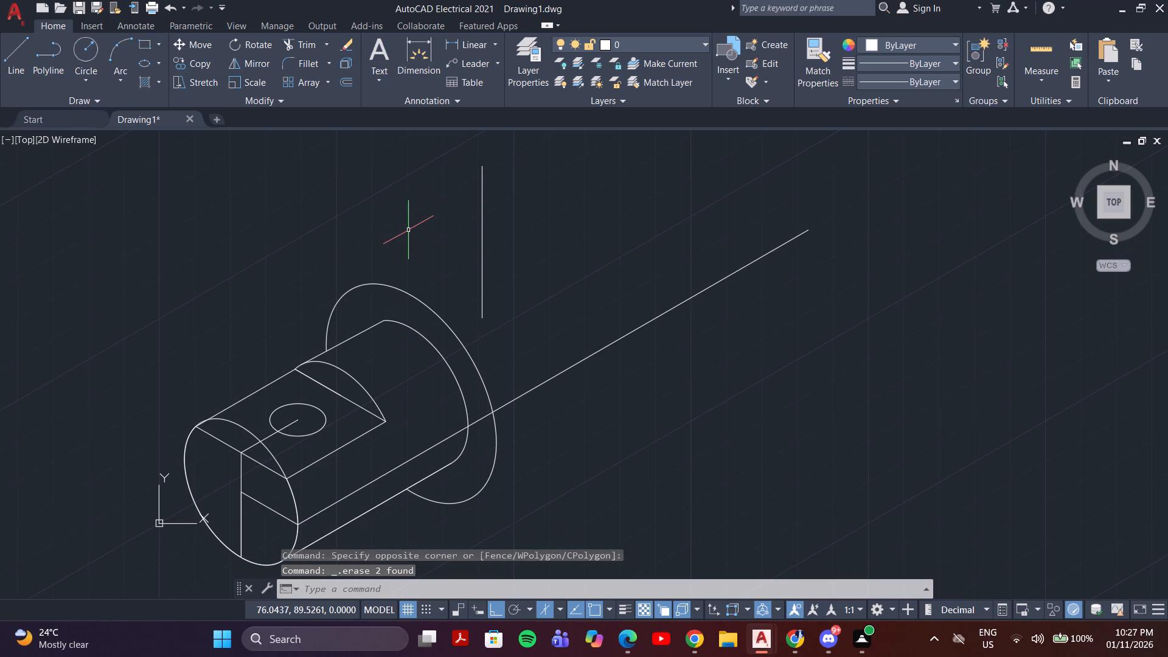
# Start drawing a new line on the right isoplane.
pyautogui.press('l')
pyautogui.press('Return')
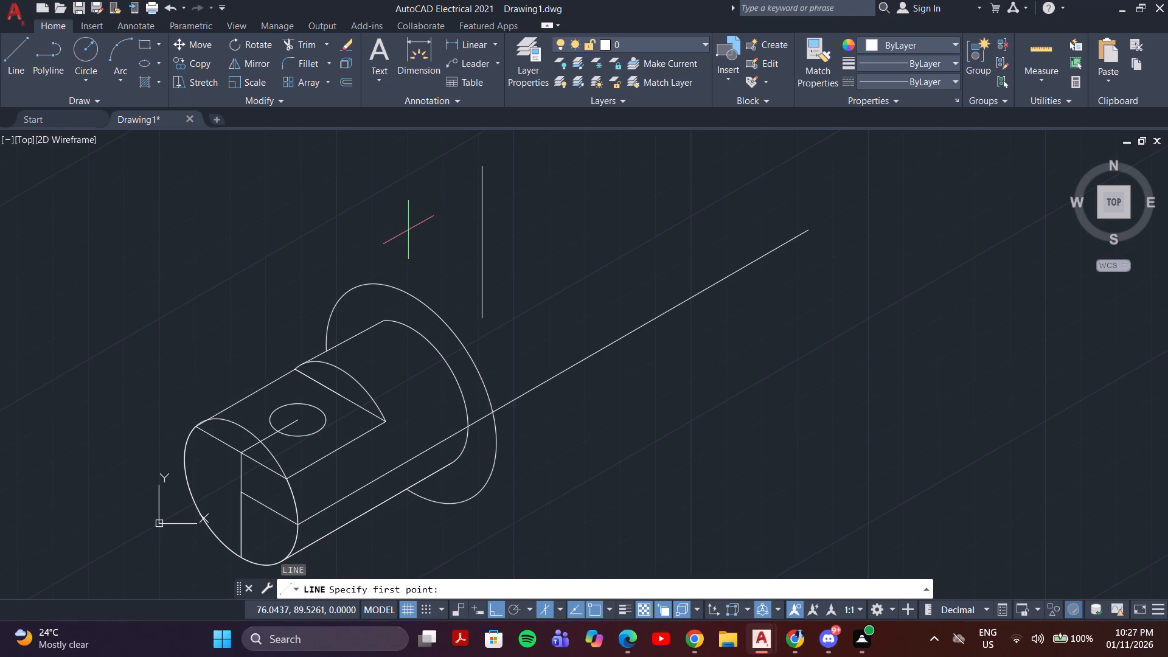
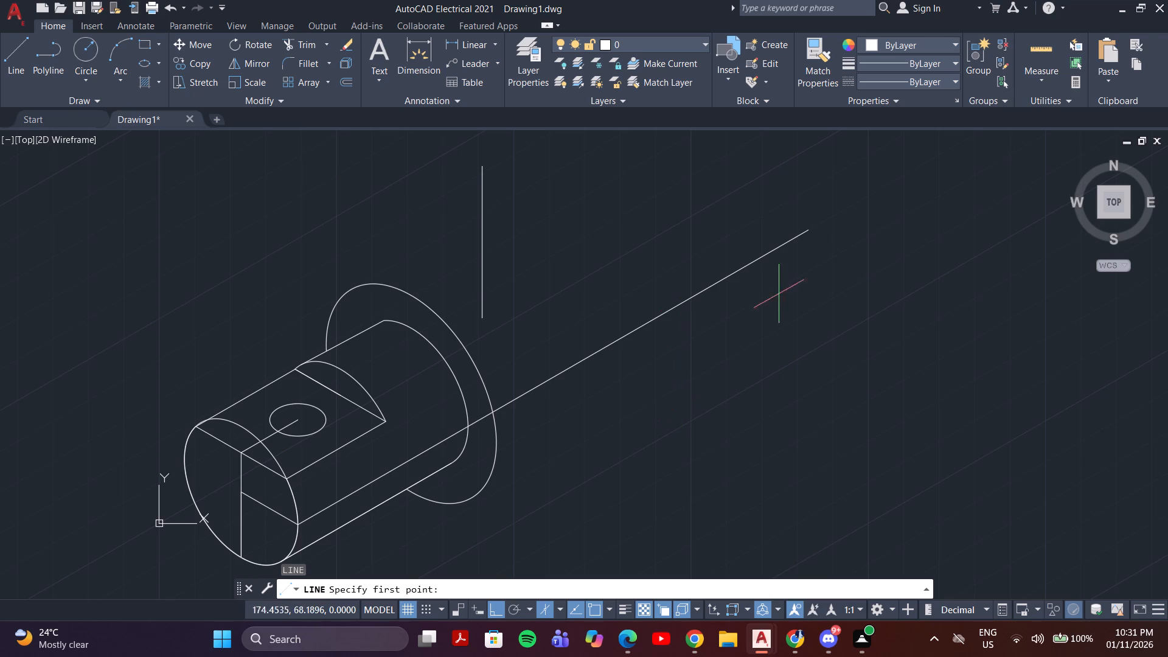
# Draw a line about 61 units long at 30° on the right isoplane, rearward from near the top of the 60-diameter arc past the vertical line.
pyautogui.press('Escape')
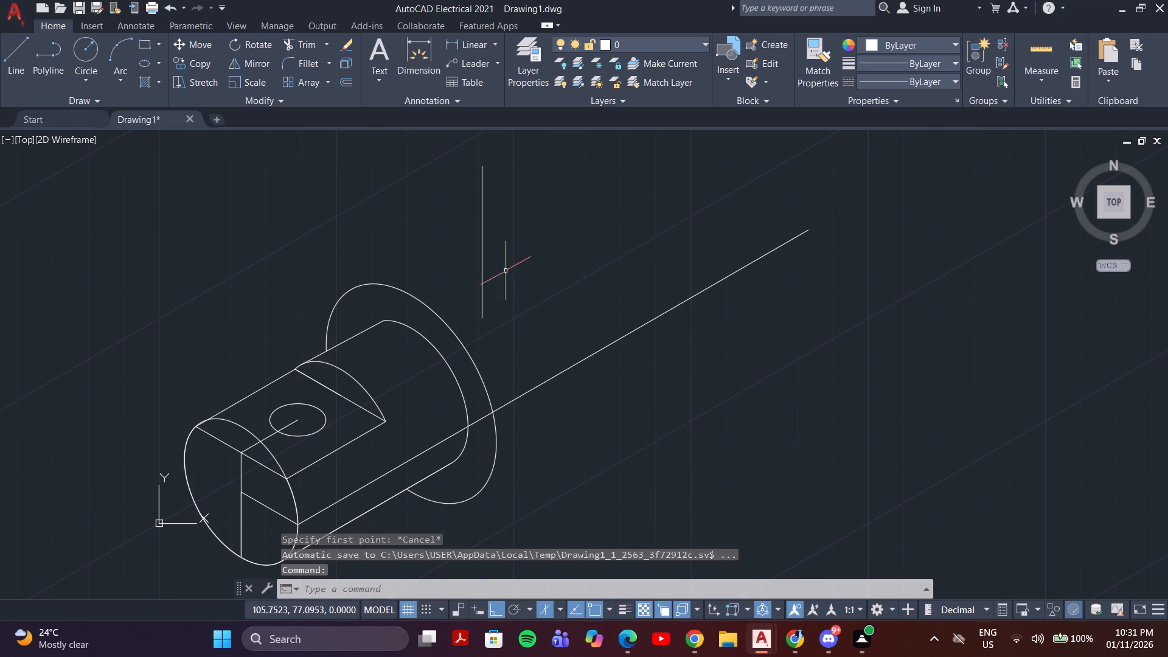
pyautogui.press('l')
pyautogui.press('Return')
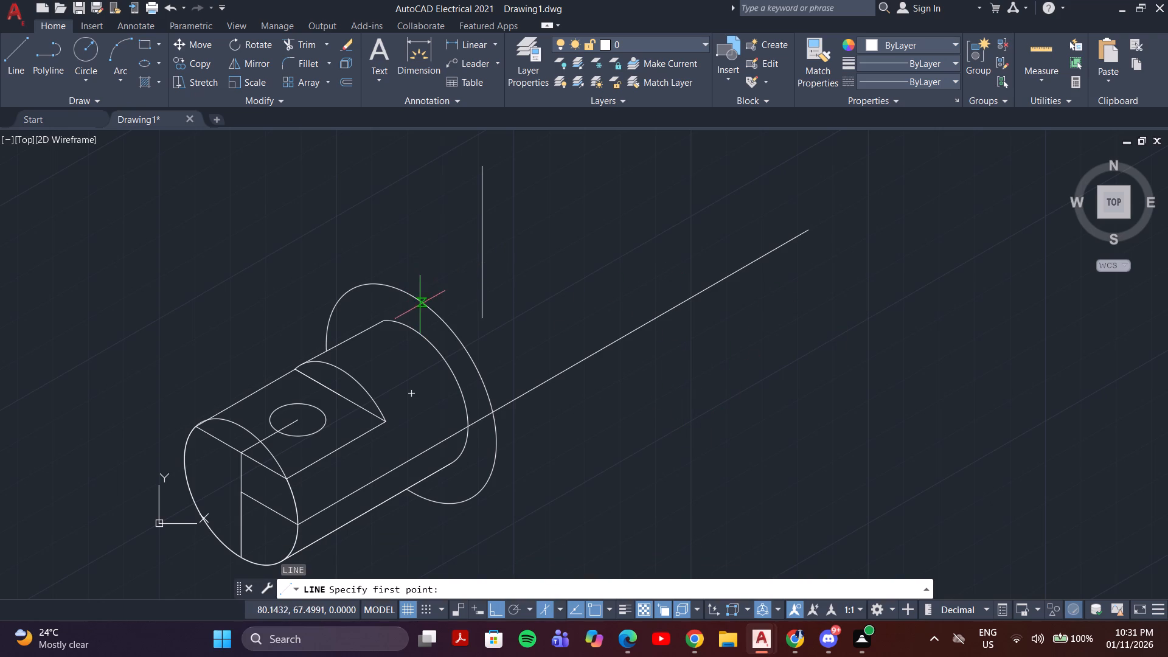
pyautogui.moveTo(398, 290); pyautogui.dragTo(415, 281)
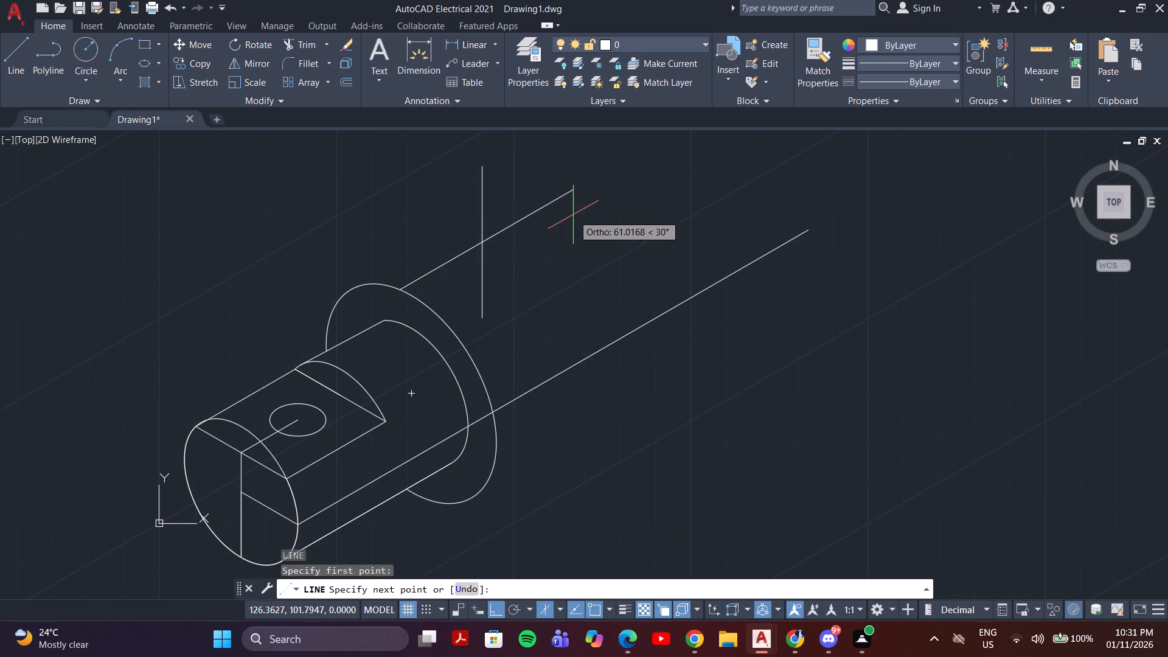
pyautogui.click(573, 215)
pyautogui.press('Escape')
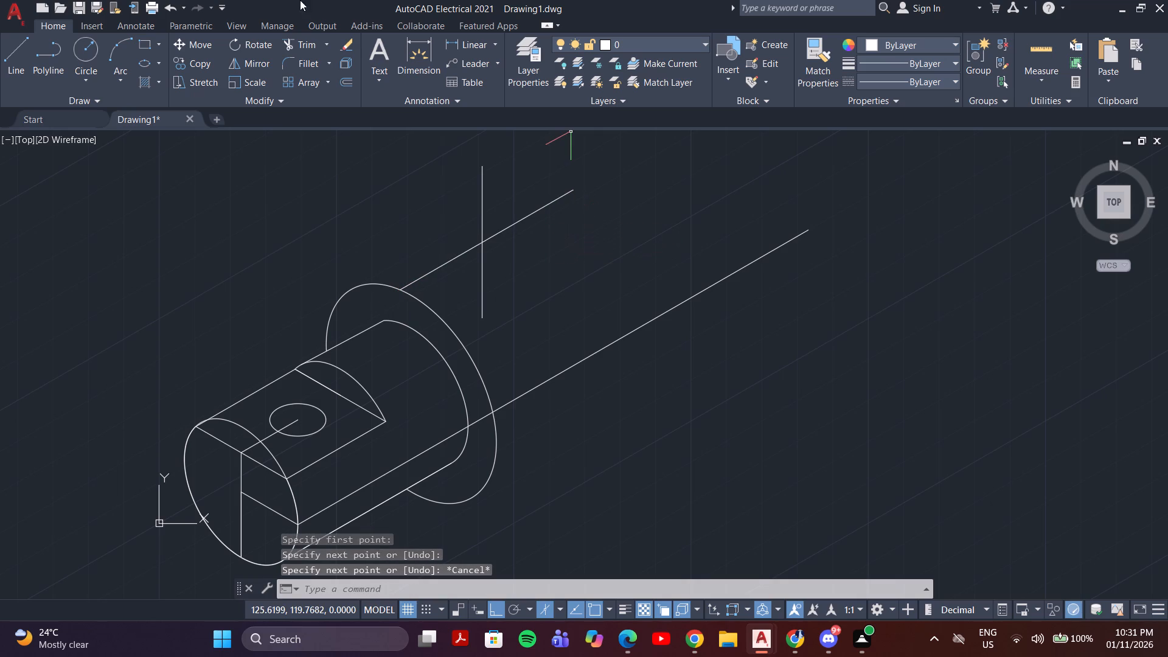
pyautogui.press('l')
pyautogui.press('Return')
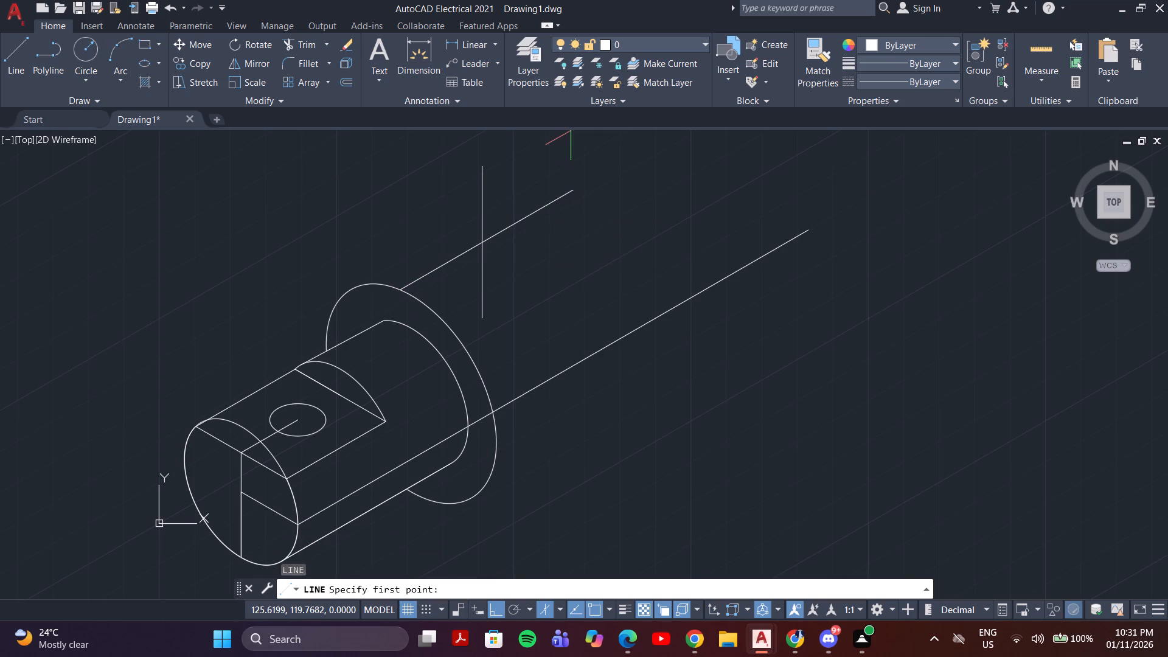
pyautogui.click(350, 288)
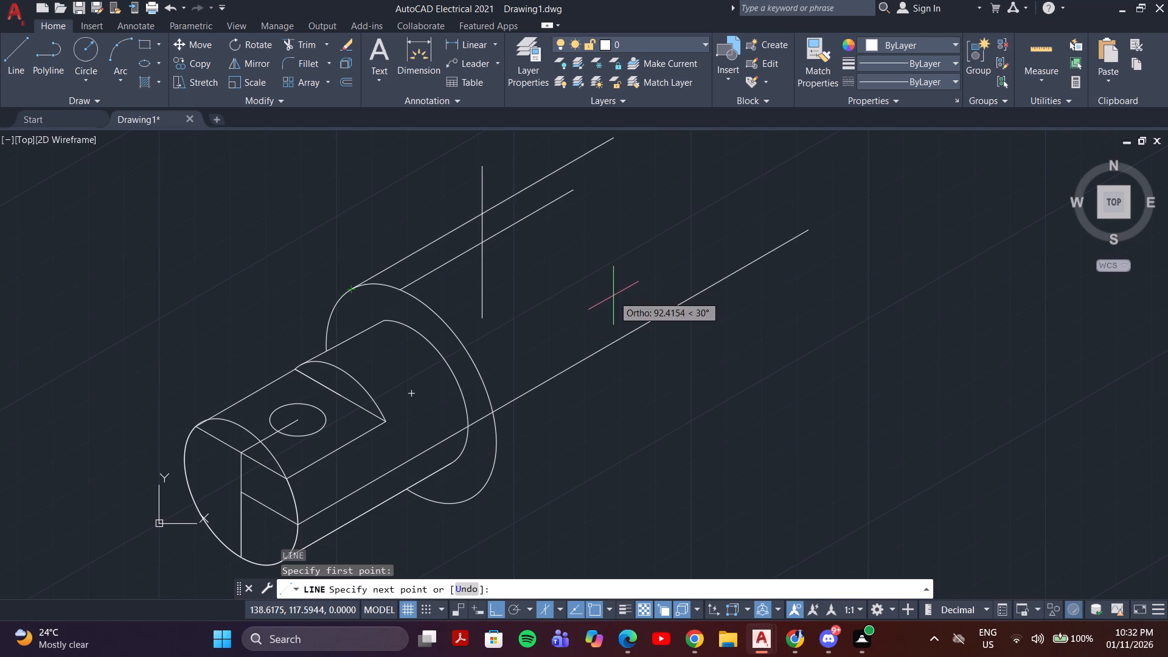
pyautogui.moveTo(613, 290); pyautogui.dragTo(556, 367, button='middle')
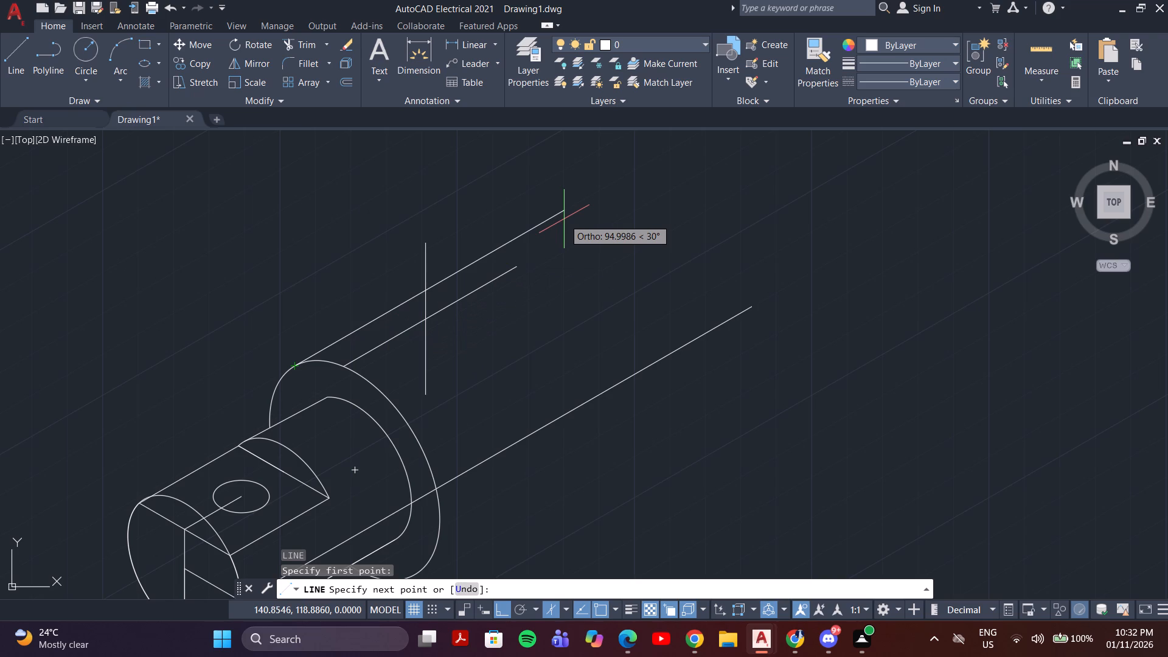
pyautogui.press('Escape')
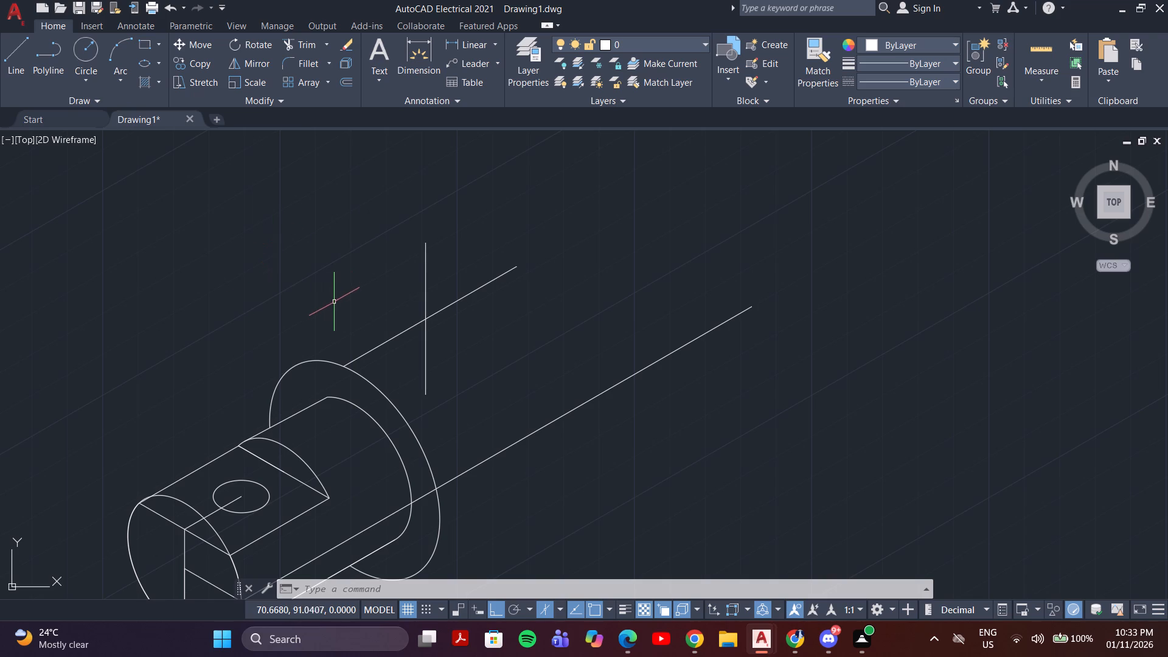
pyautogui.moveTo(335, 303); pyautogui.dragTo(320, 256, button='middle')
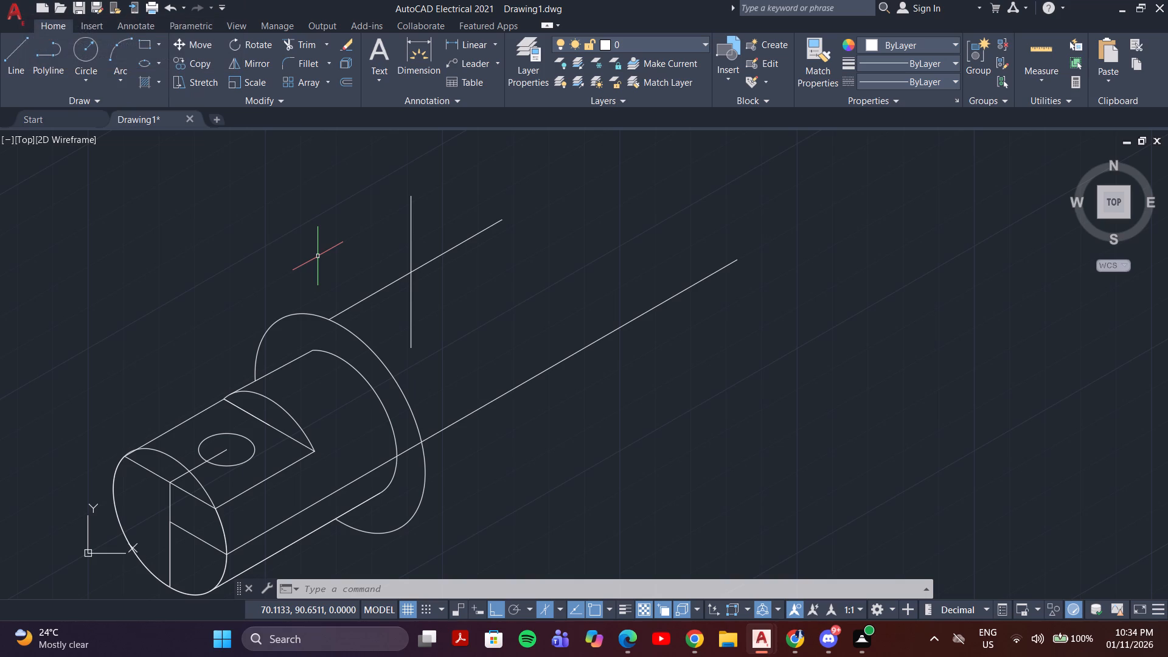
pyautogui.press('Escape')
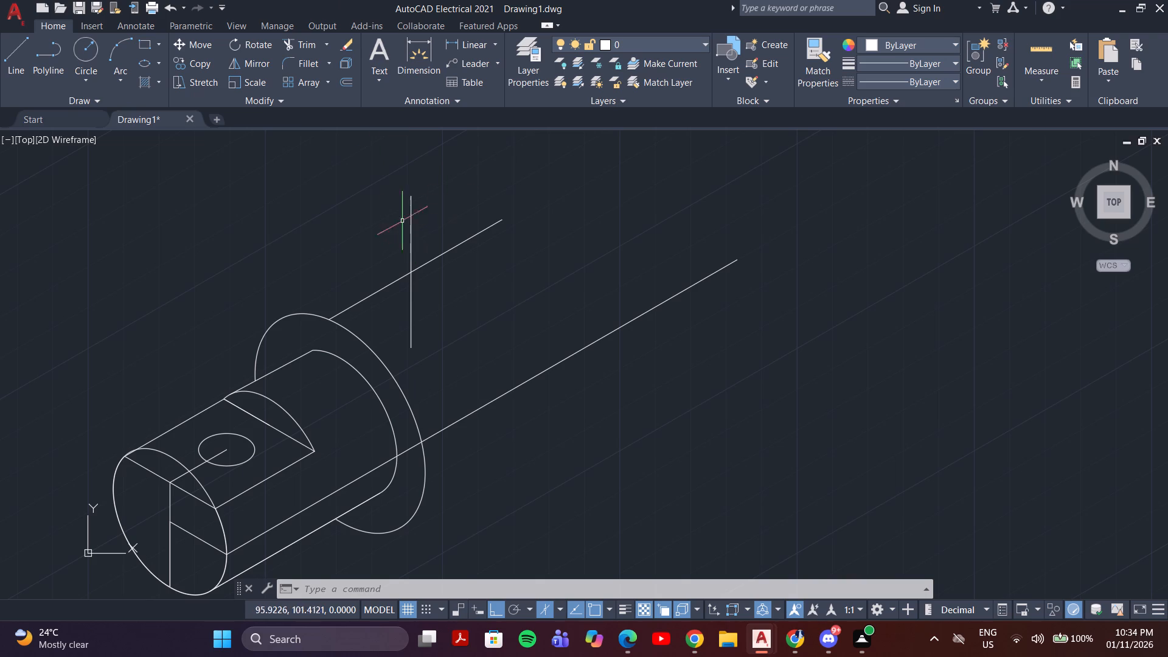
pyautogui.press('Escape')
# Draw a 14-diameter isocircle on the top isoplane, centred where the rear vertical line crosses the short 30° line.
pyautogui.click(160, 69)
pyautogui.click(151, 66)
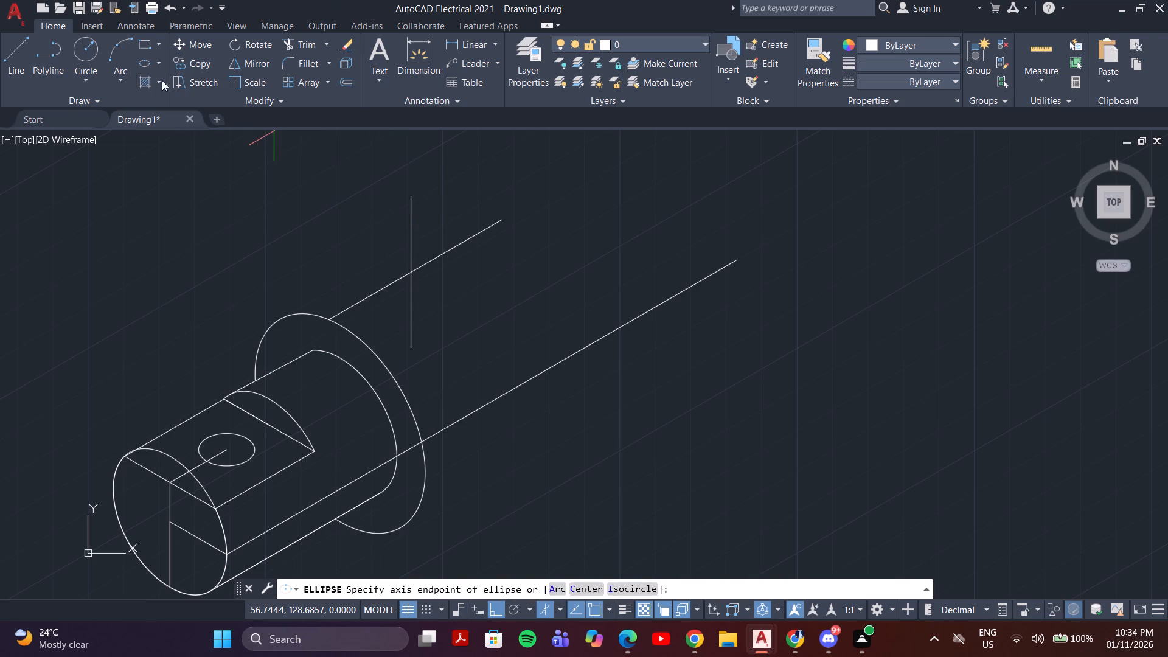
pyautogui.click(159, 56)
pyautogui.click(622, 587)
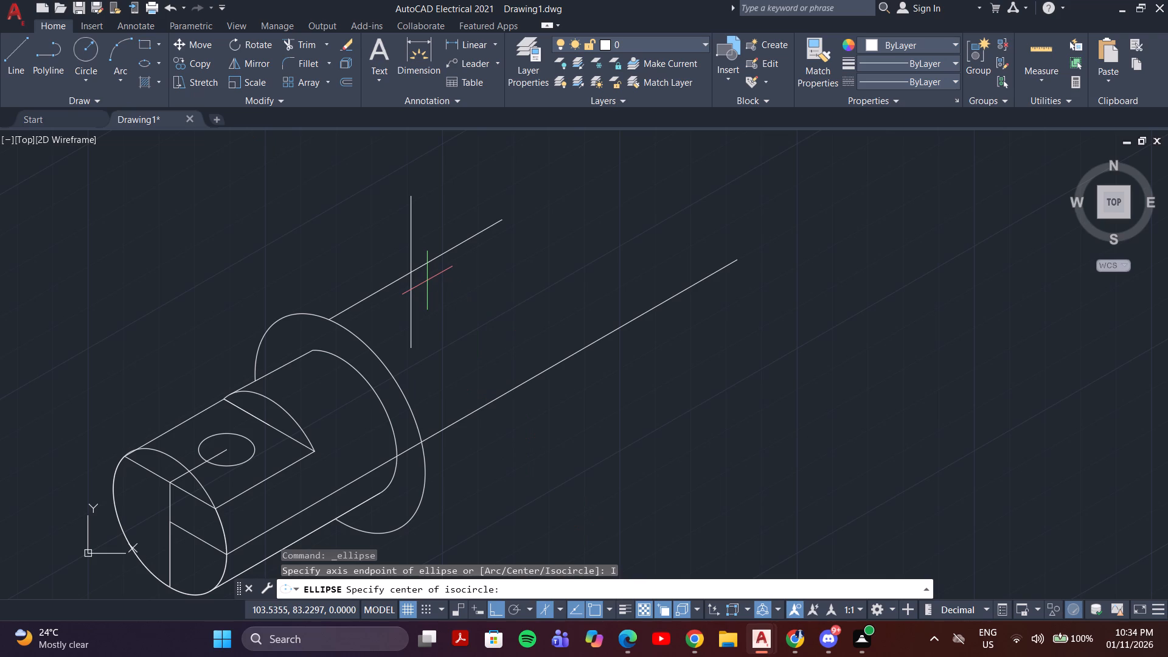
pyautogui.press('F8')
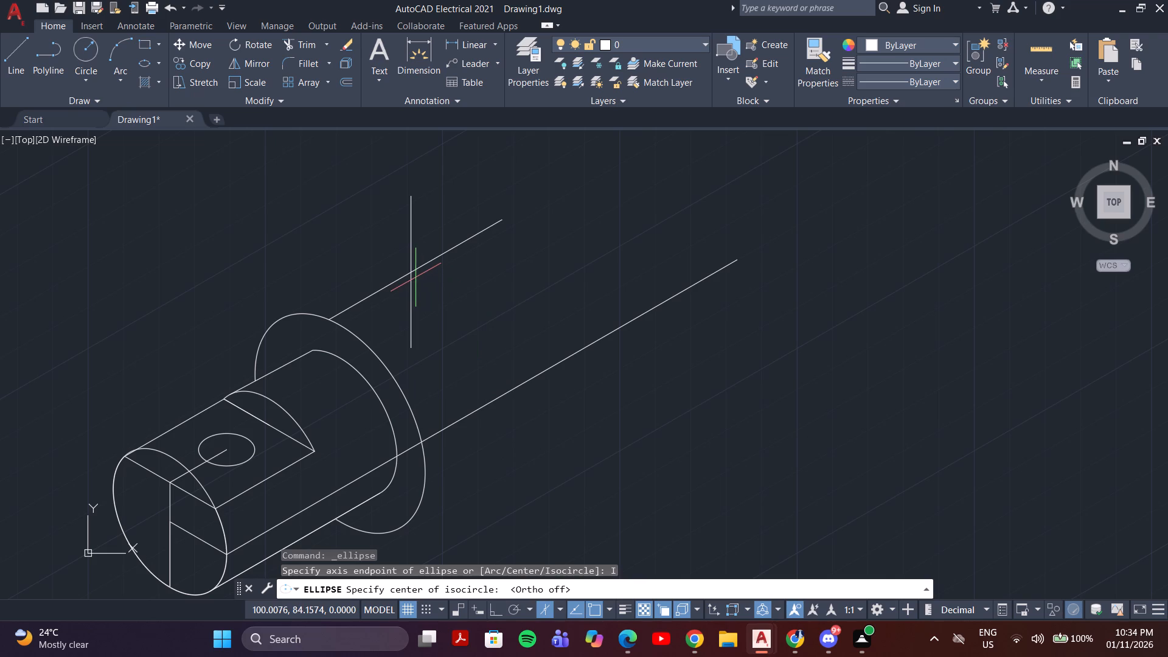
pyautogui.press('F5')
pyautogui.press('F5')
pyautogui.click(412, 275)
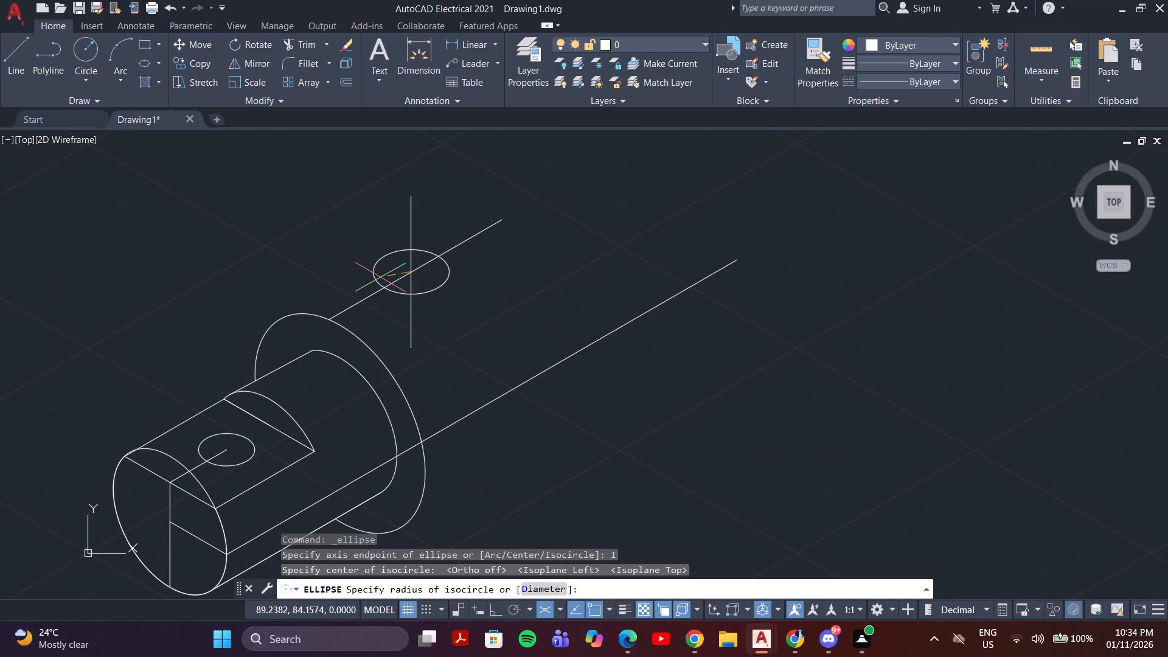
pyautogui.write('d14')
pyautogui.press('BackSpace')
pyautogui.press('BackSpace')
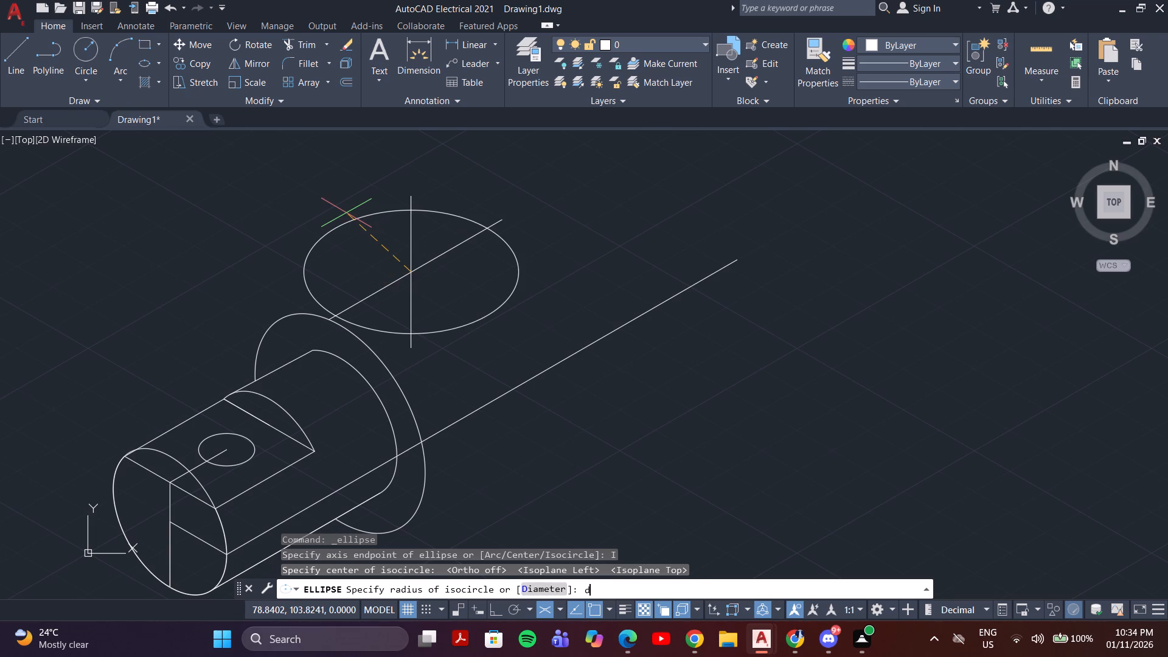
pyautogui.press('Return')
pyautogui.write('14')
pyautogui.press('Return')
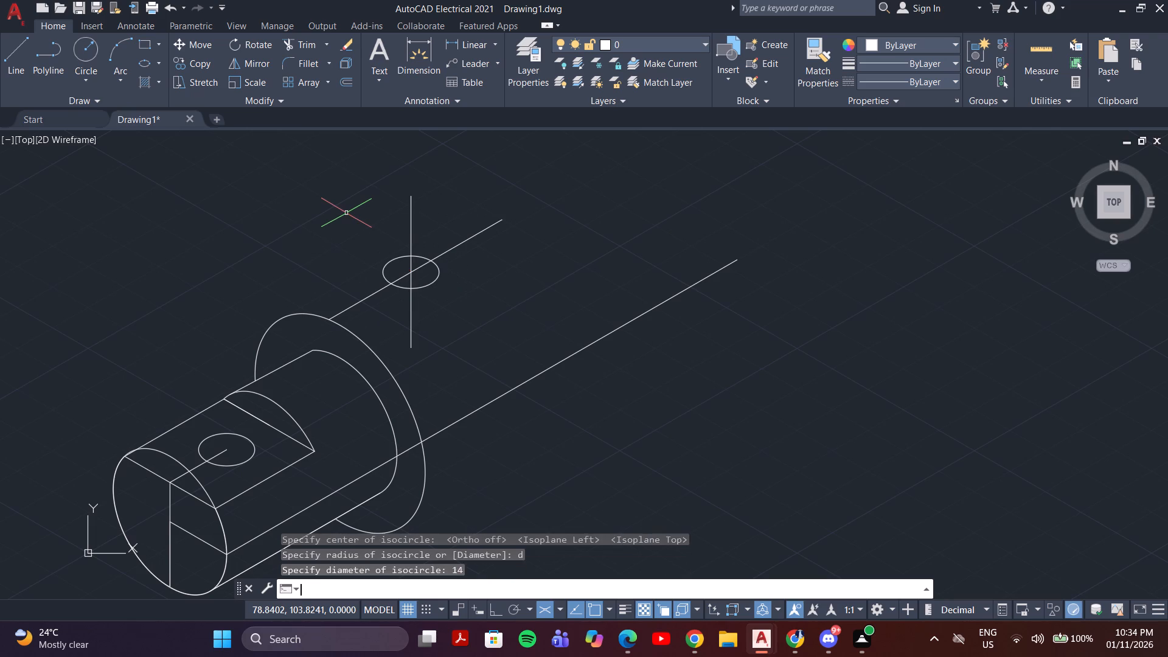
pyautogui.press('Escape')
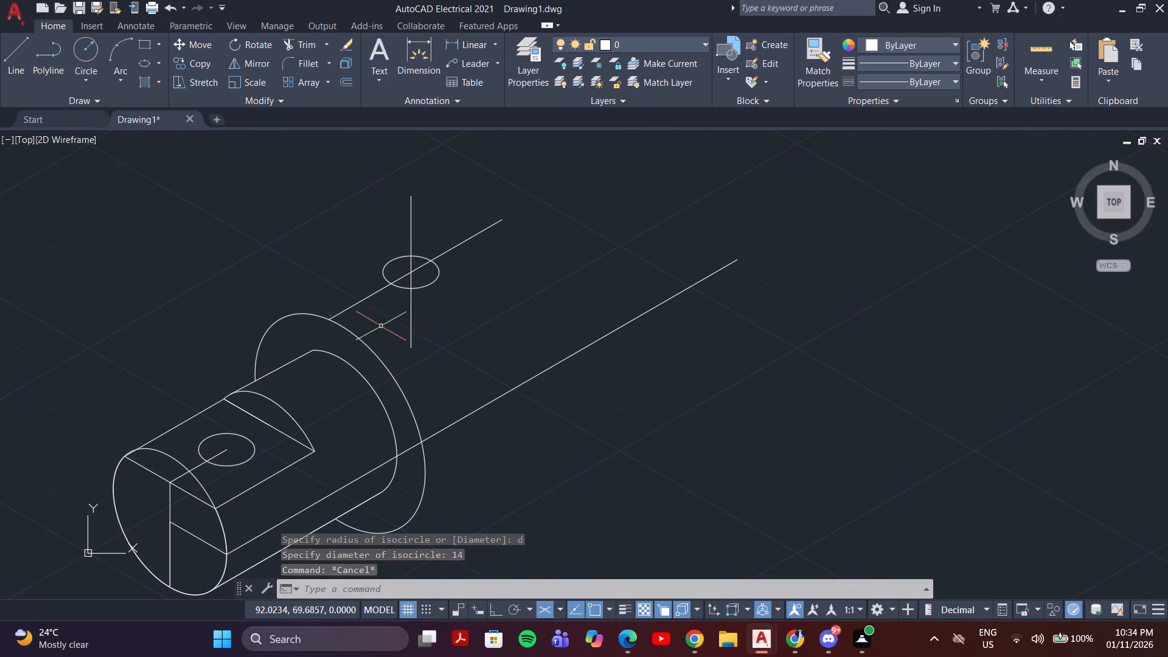
# Draw a vertical ortho line on the right isoplane from the 60-diameter arc's centre up past the arc.
pyautogui.press('l')
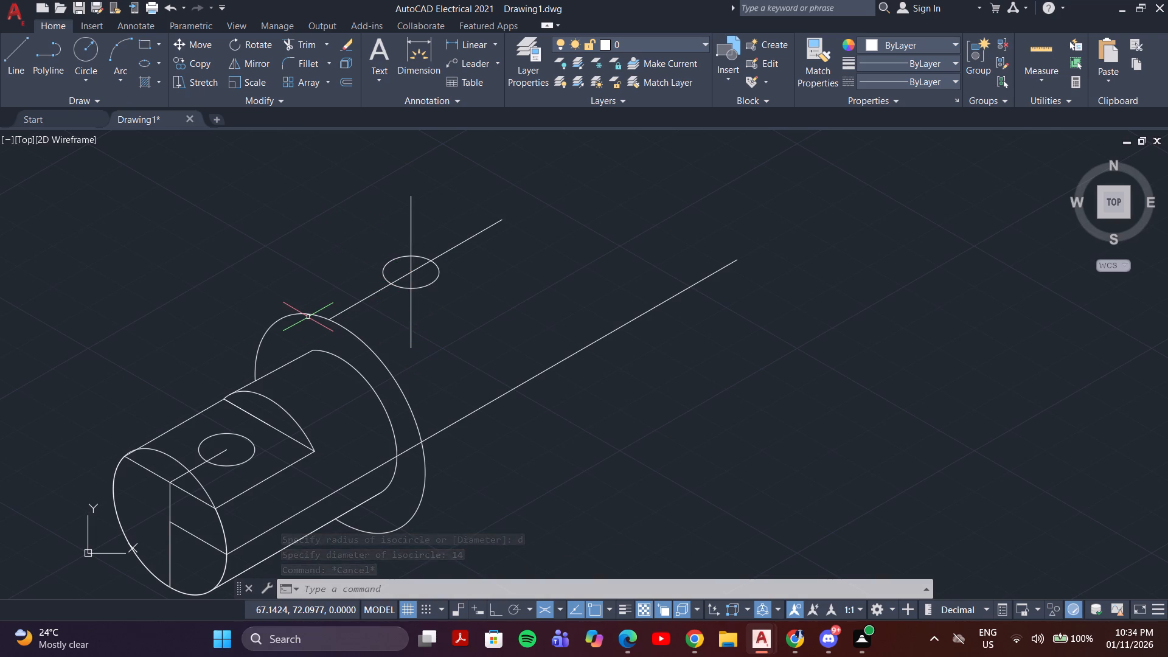
pyautogui.press('Return')
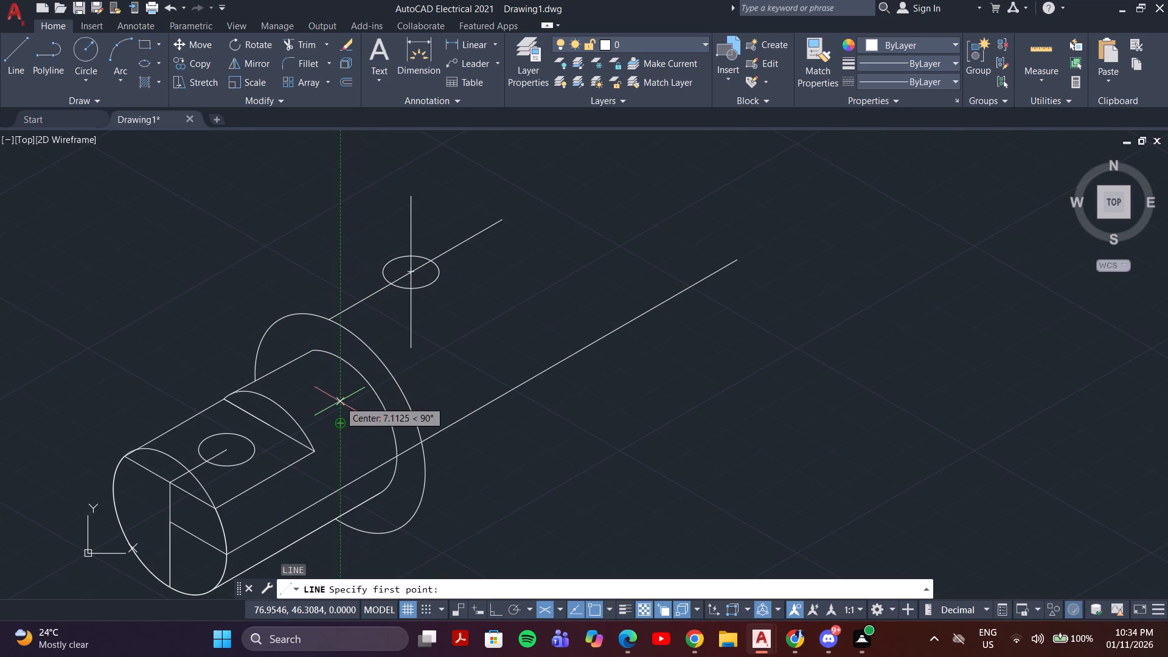
pyautogui.press('Escape')
pyautogui.press('l')
pyautogui.press('Return')
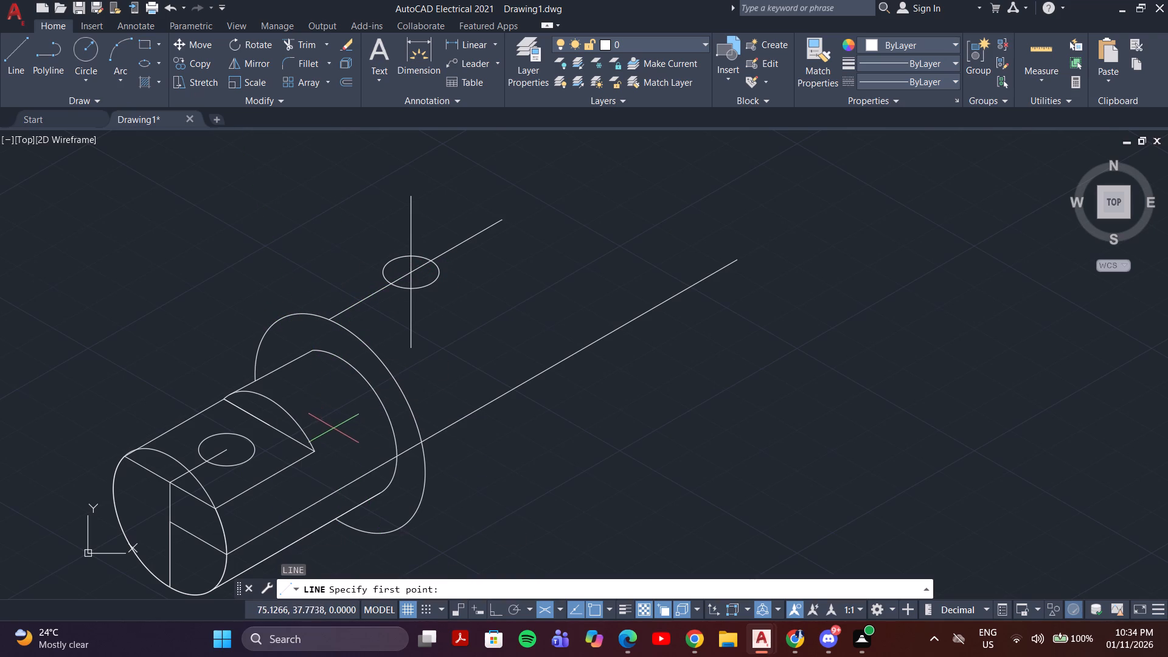
pyautogui.press('F5')
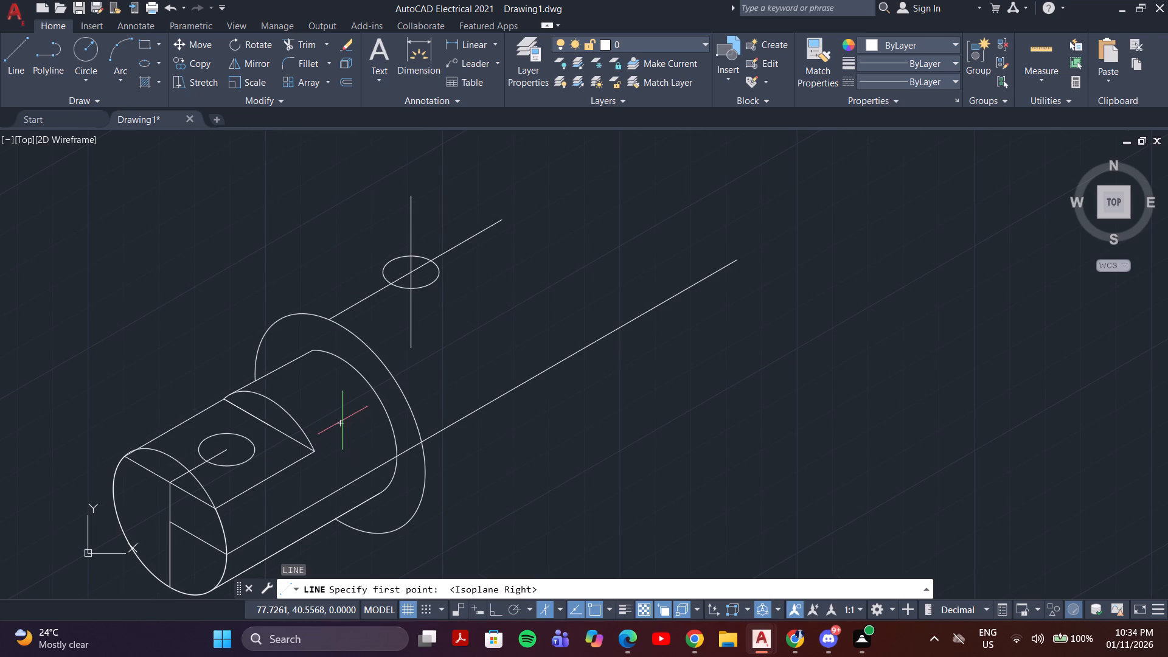
pyautogui.click(340, 425)
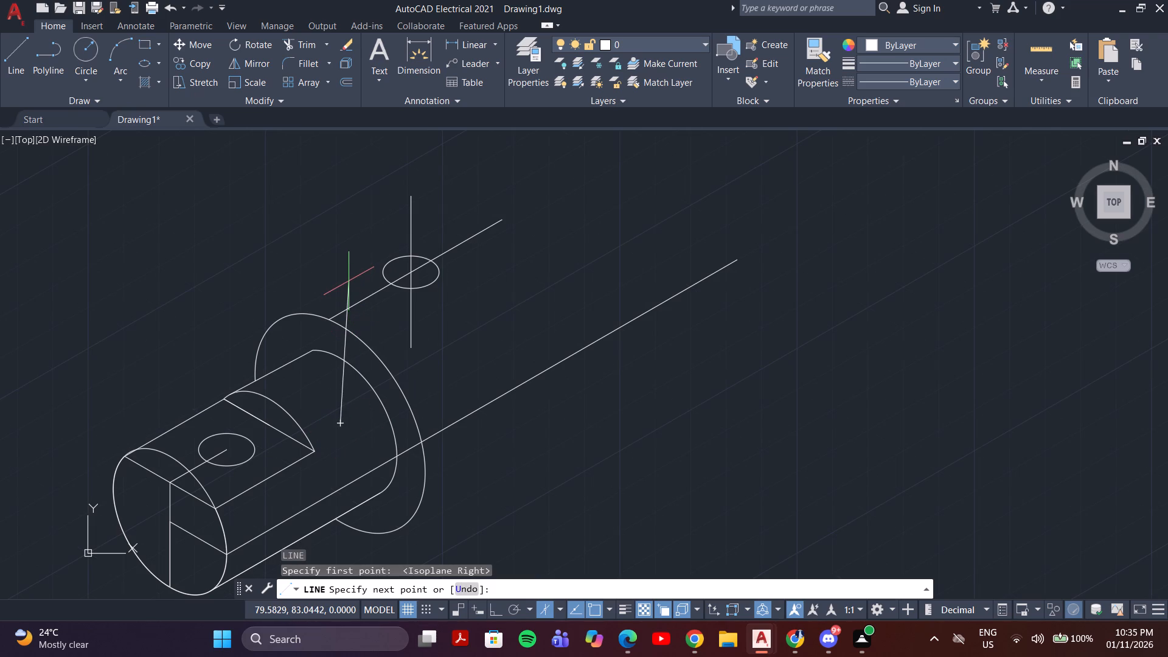
pyautogui.press('F8')
pyautogui.click(349, 263)
pyautogui.press('Escape')
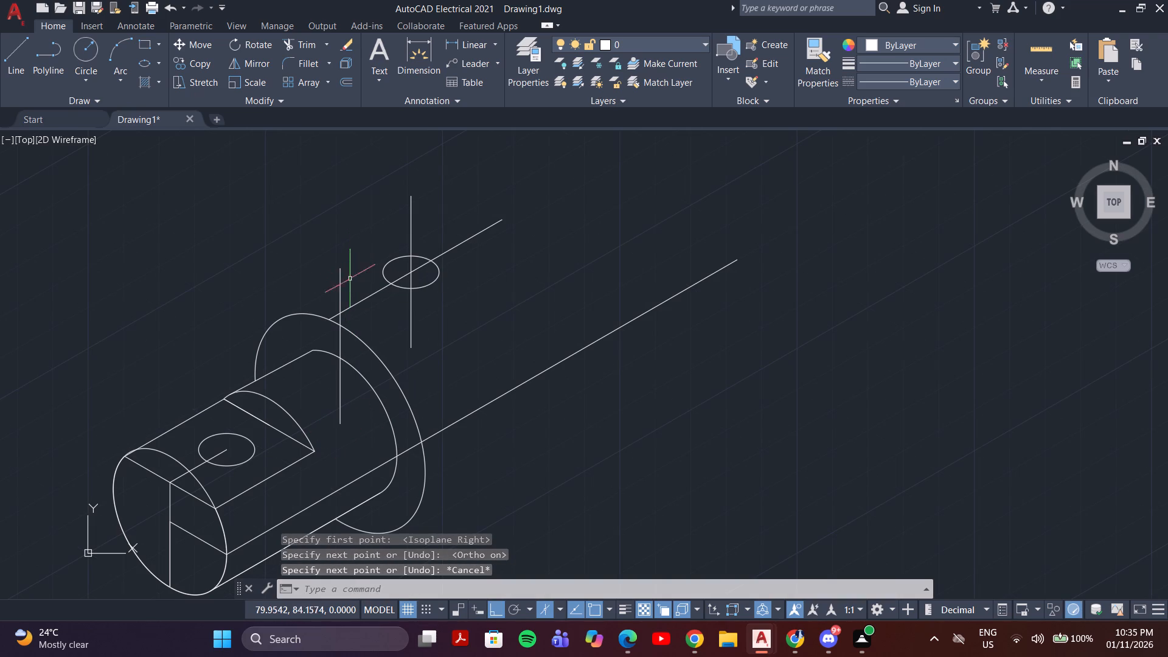
# Replace the short 30° line with one about 53 units long, starting where the new vertical line crosses the 60-diameter arc.
pyautogui.press('l')
pyautogui.press('Return')
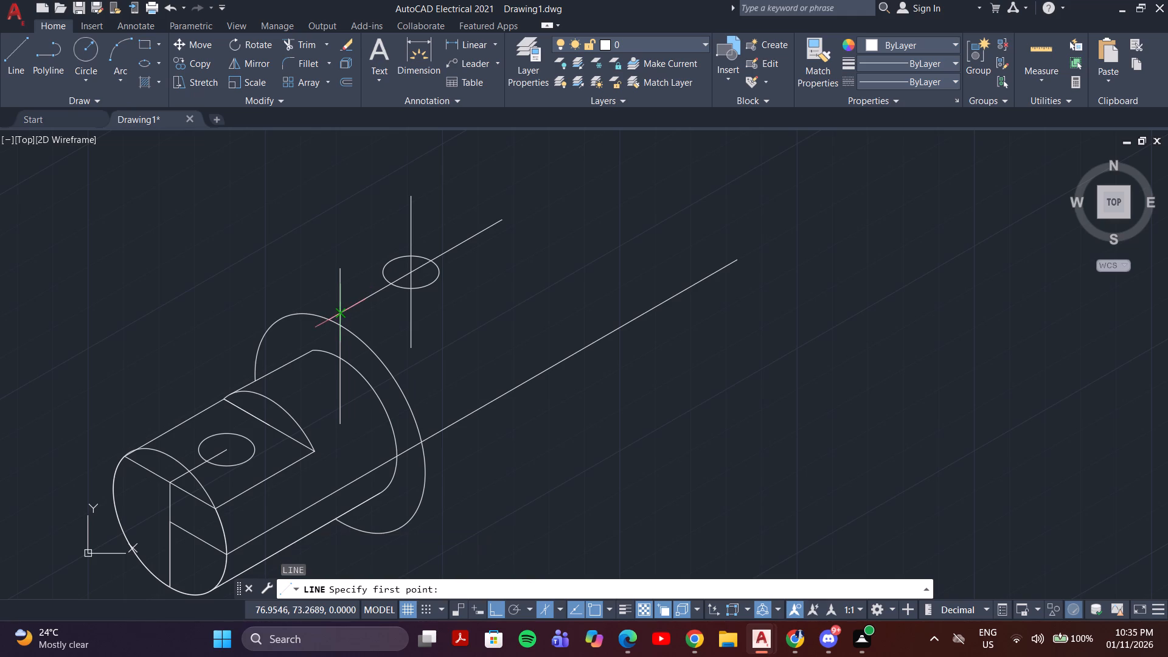
pyautogui.click(339, 326)
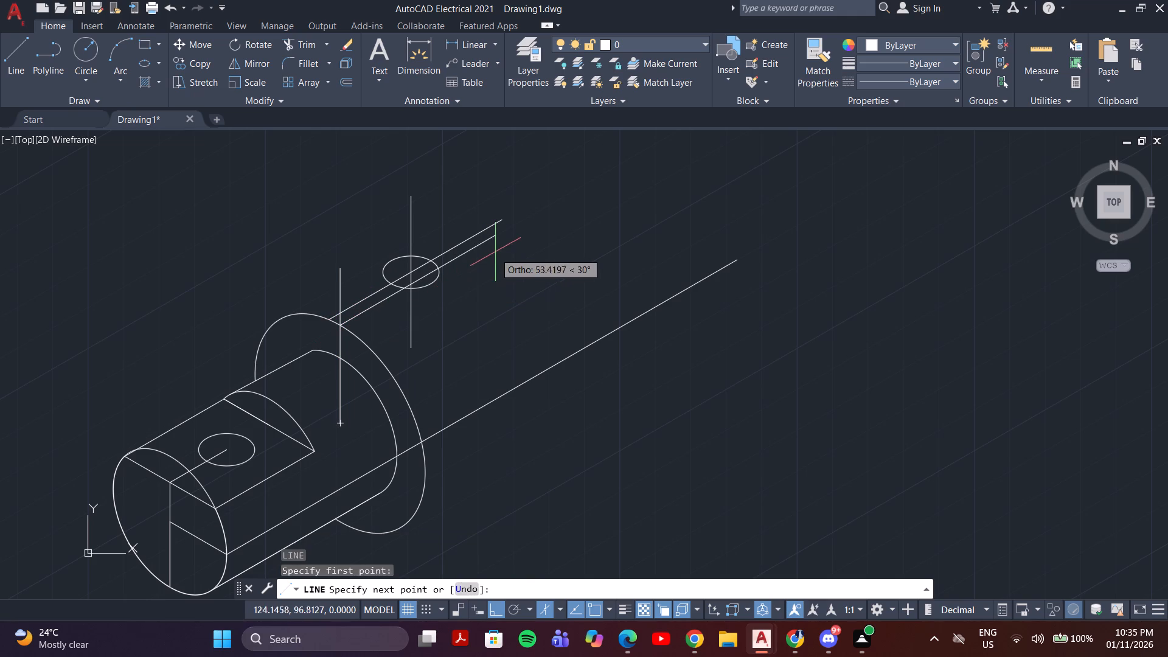
pyautogui.click(496, 251)
pyautogui.scroll(3, 437, 266)
pyautogui.press('Escape')
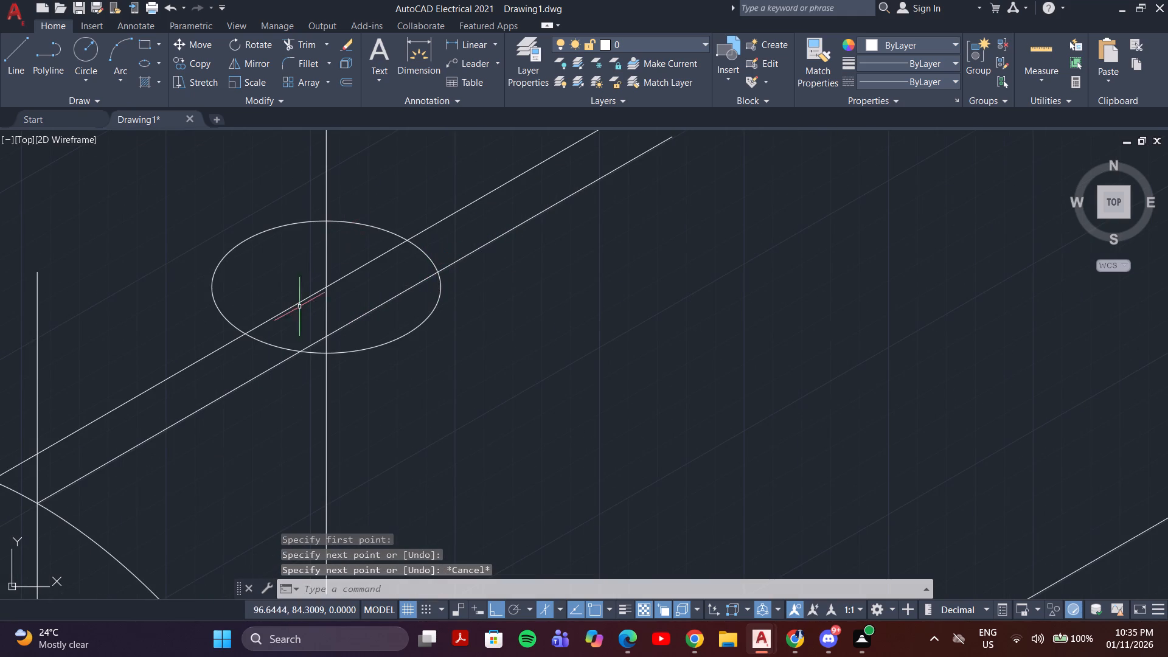
pyautogui.click(294, 308)
pyautogui.press('Delete')
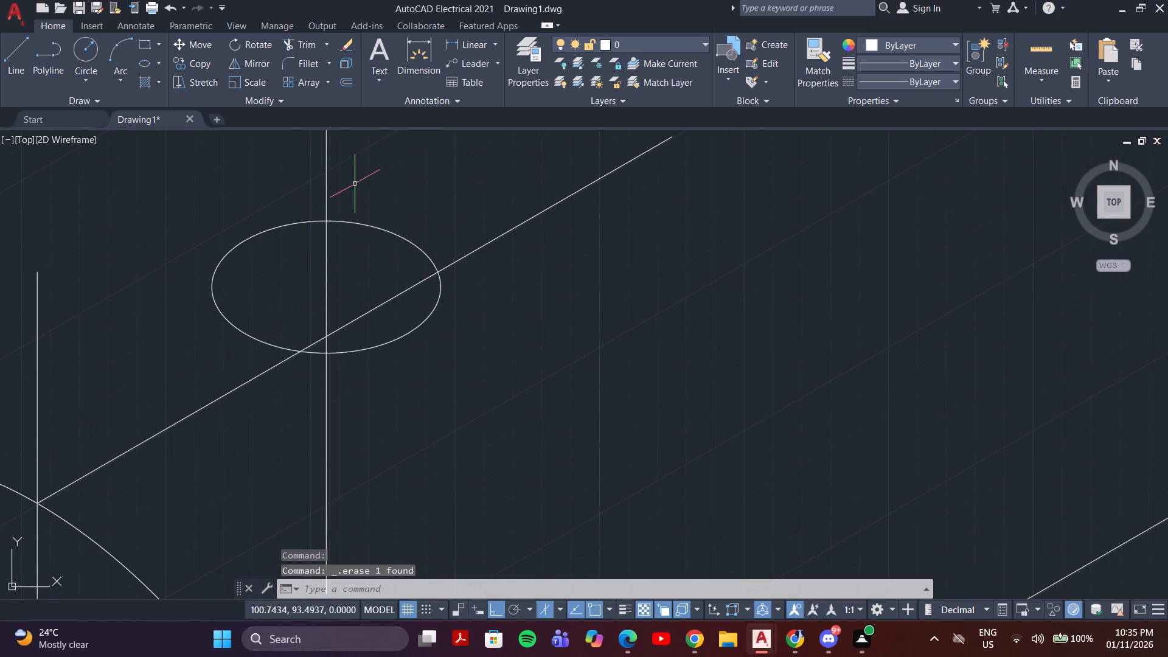
# Move the rear 14-diameter isocircle from its centre down to where the rear vertical line crosses the new 30° line.
pyautogui.click(355, 184)
pyautogui.press('Escape')
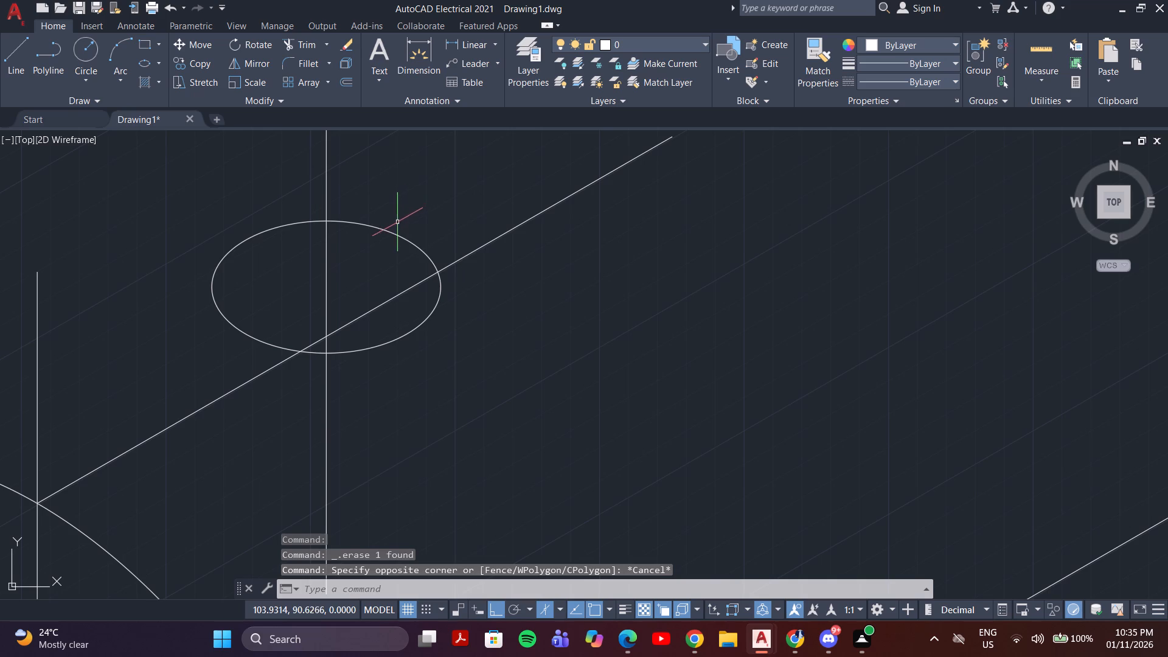
pyautogui.click(395, 229)
pyautogui.click(395, 231)
pyautogui.click(386, 235)
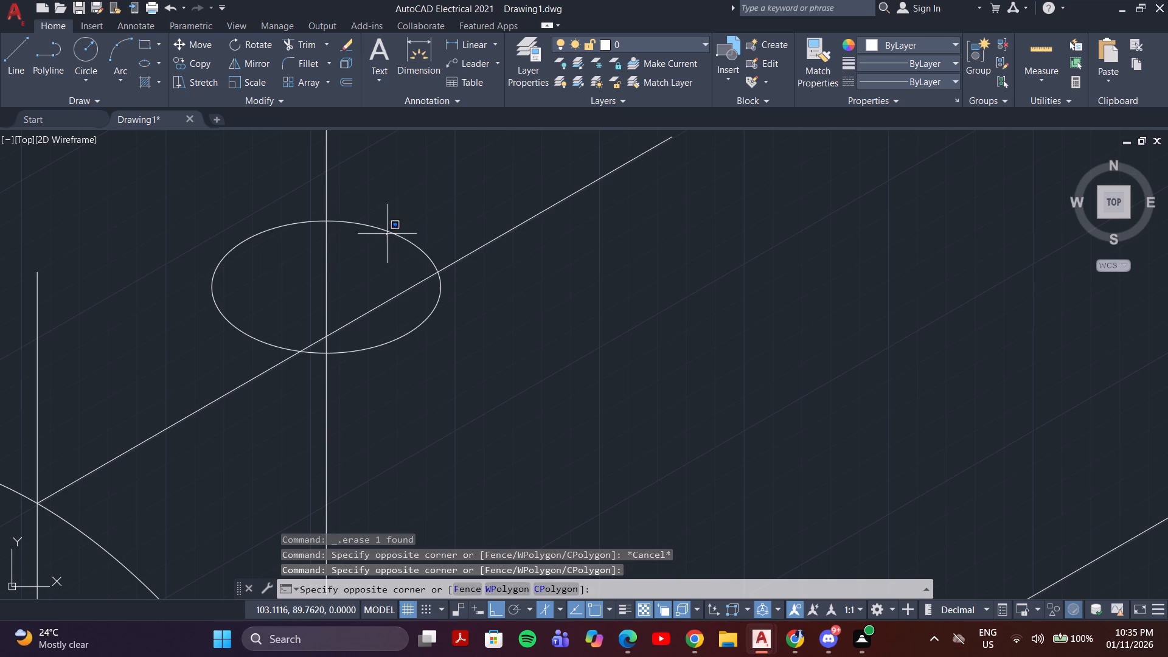
pyautogui.click(399, 214)
pyautogui.moveTo(398, 215); pyautogui.dragTo(389, 218)
pyautogui.click(349, 250)
pyautogui.press('Escape')
pyautogui.click(411, 210)
pyautogui.click(335, 255)
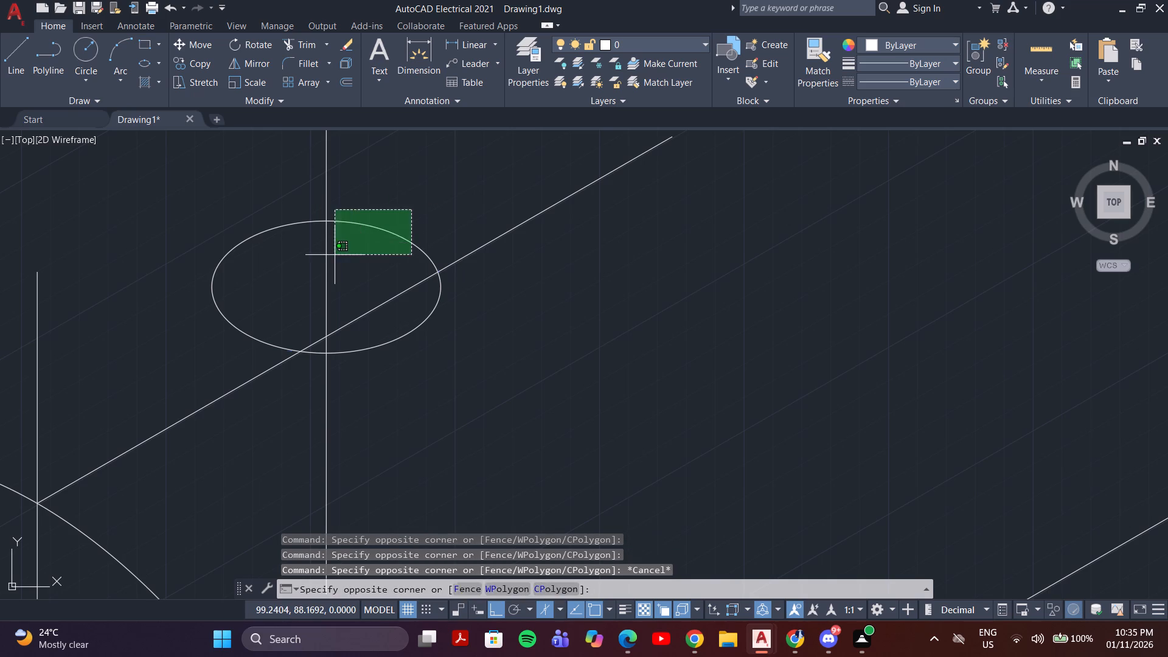
pyautogui.press('m')
pyautogui.press('Return')
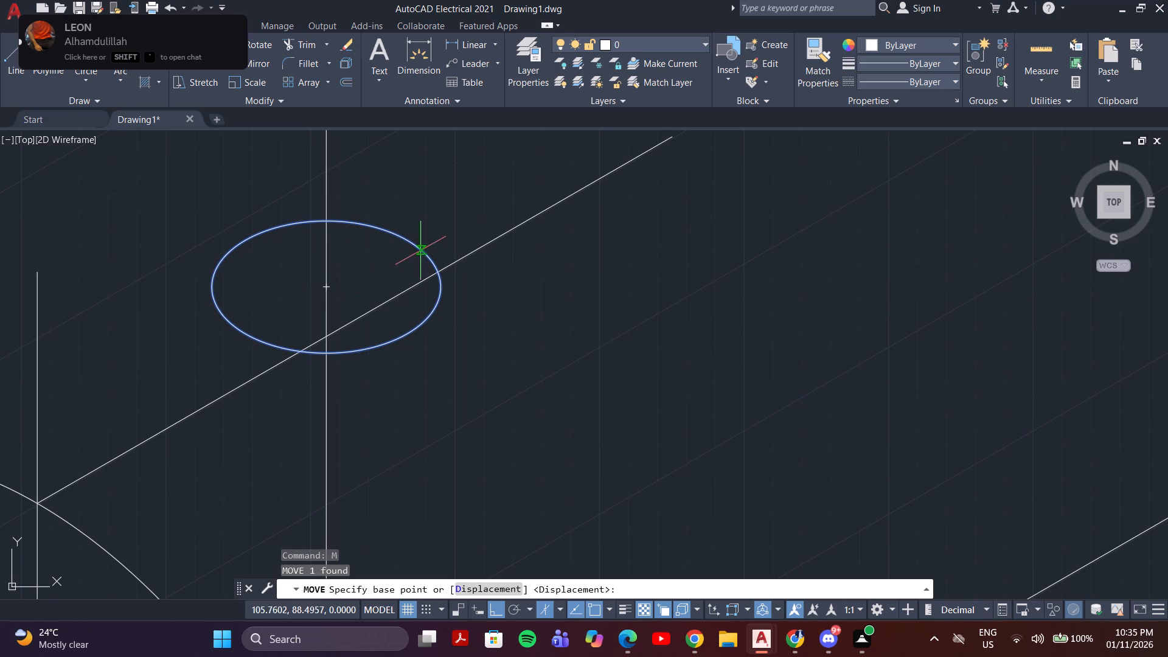
pyautogui.click(325, 285)
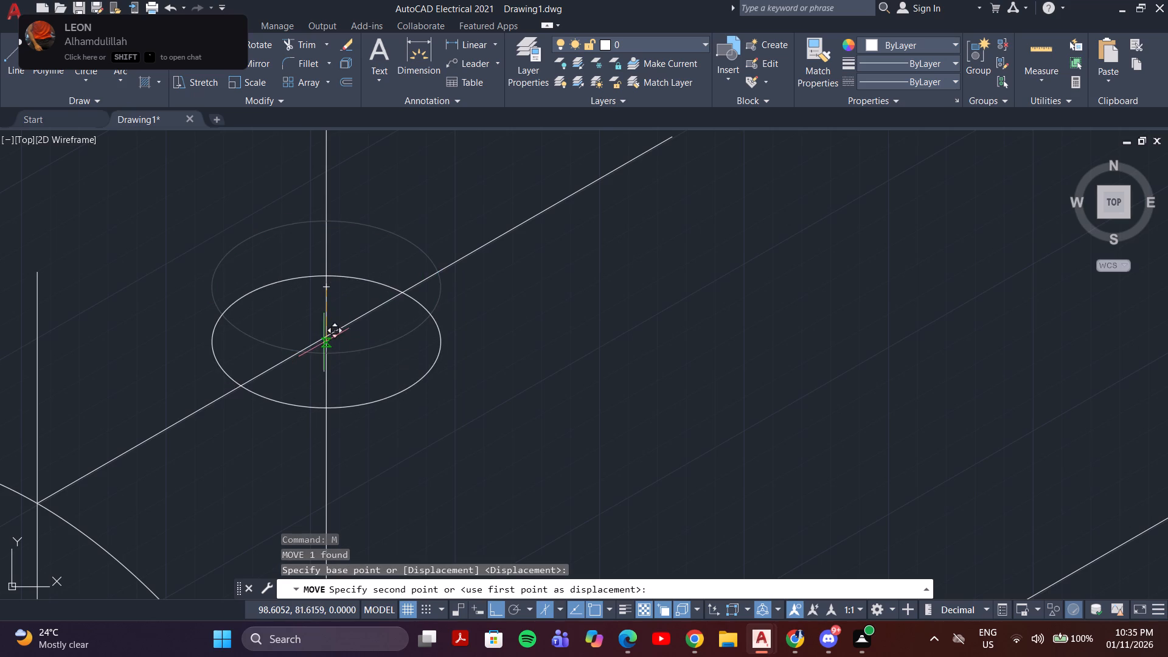
pyautogui.click(325, 336)
# Delete the vertical construction line through the rear 14-diameter isocircle.
pyautogui.scroll(-1, 490, 313)
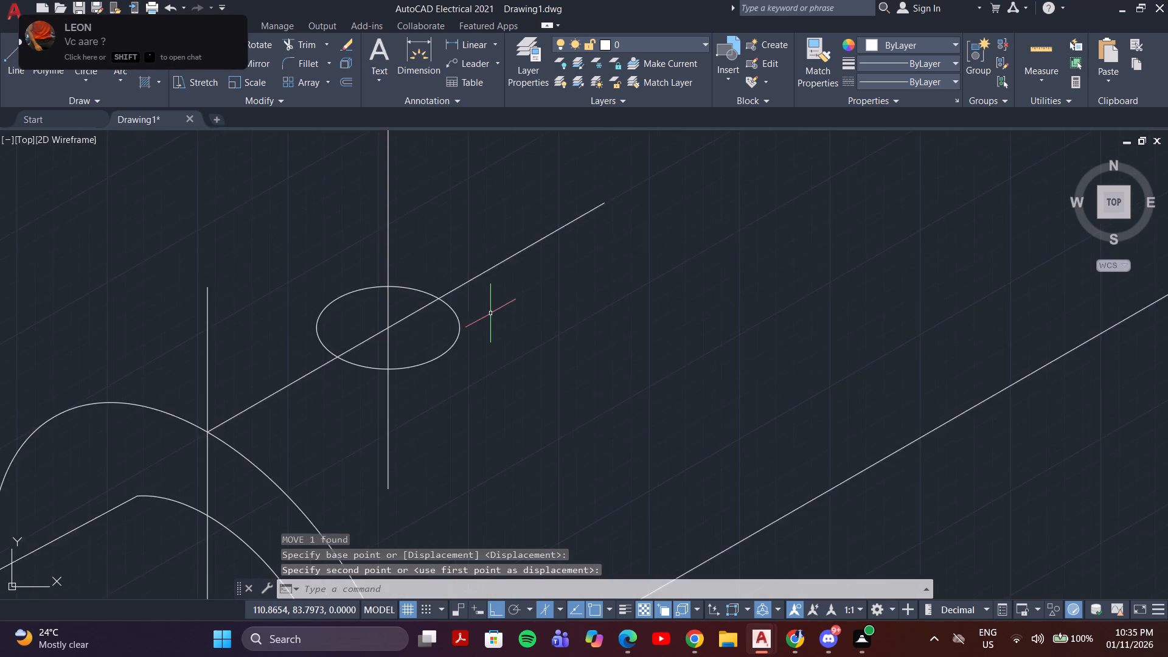
pyautogui.scroll(-1, 490, 313)
pyautogui.press('Escape')
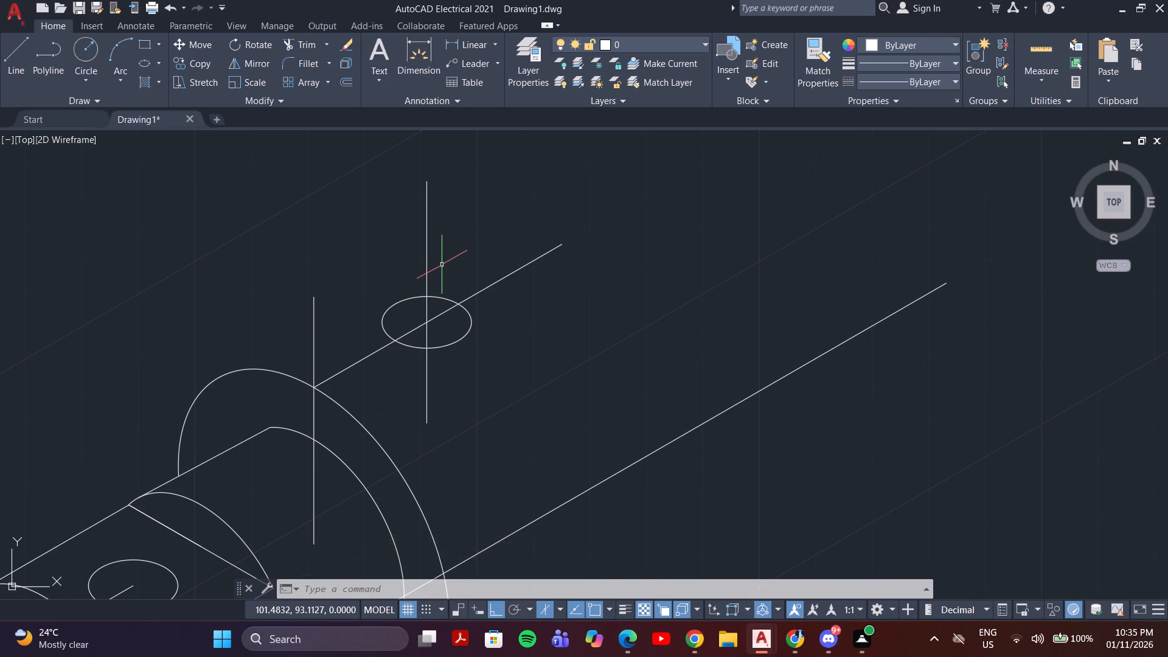
pyautogui.click(453, 242)
pyautogui.click(377, 260)
pyautogui.press('Delete')
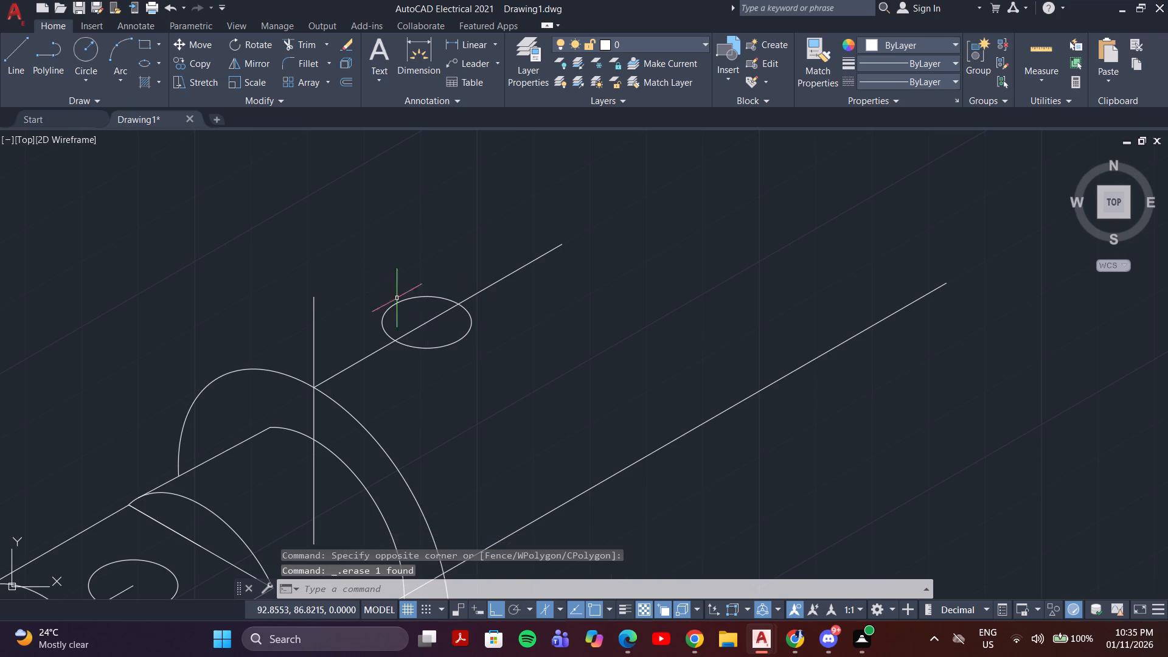
# Trim the part of the front vertical line that extends above the 60-diameter arc.
pyautogui.write('tr')
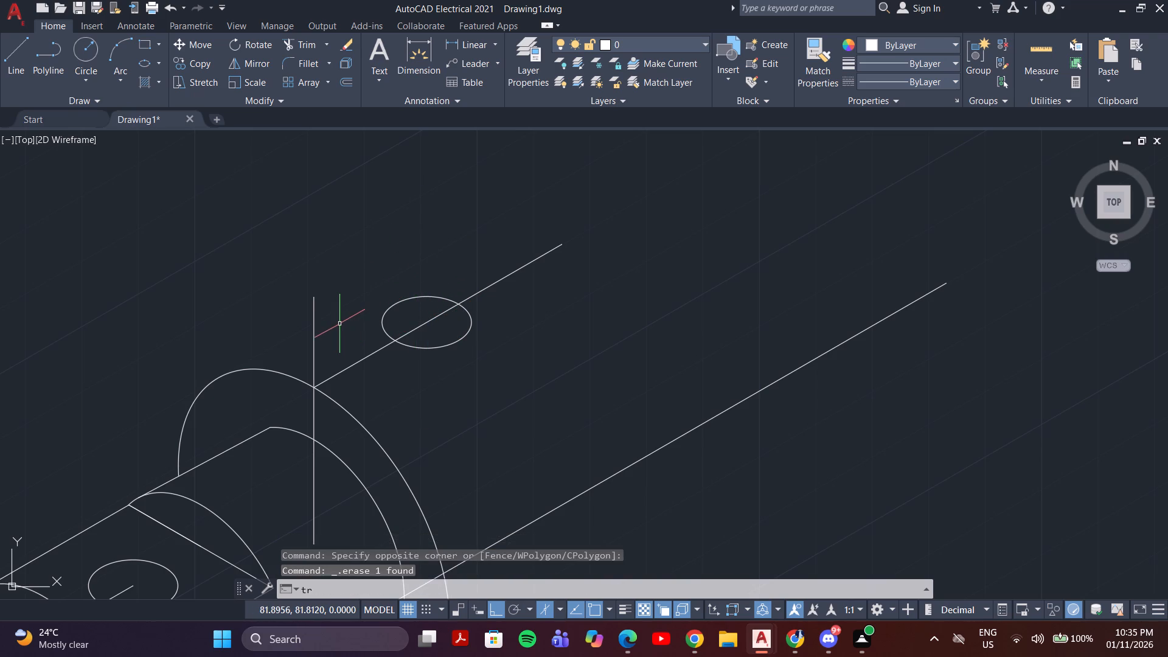
pyautogui.press('Return')
pyautogui.moveTo(339, 321); pyautogui.dragTo(302, 318)
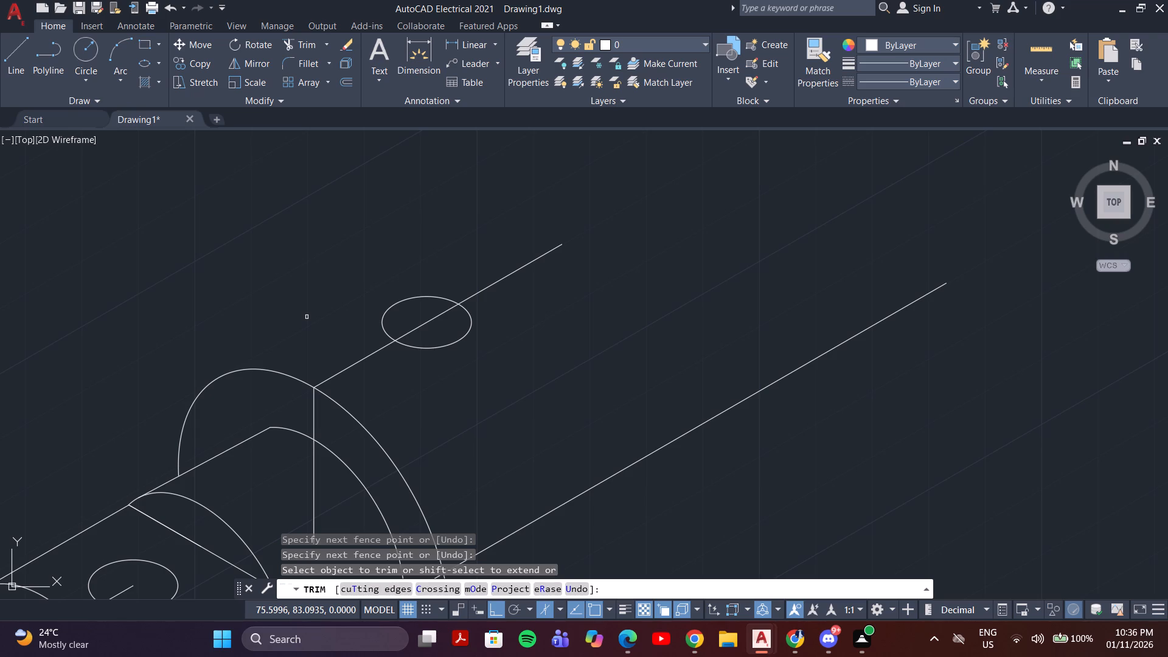
pyautogui.press('Escape')
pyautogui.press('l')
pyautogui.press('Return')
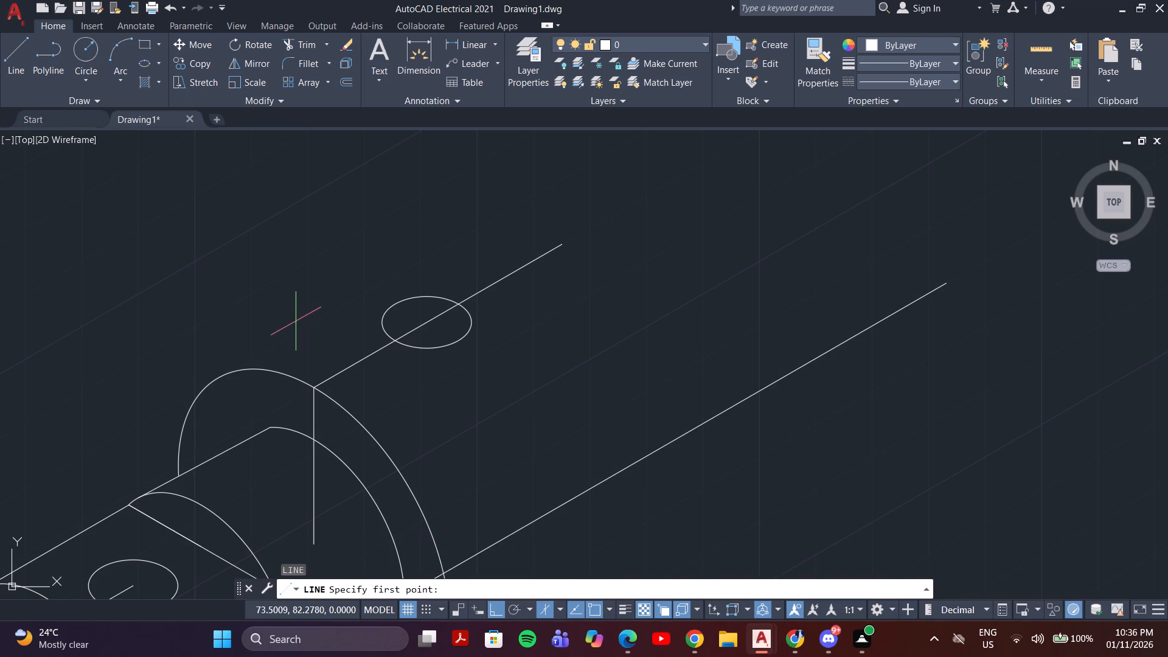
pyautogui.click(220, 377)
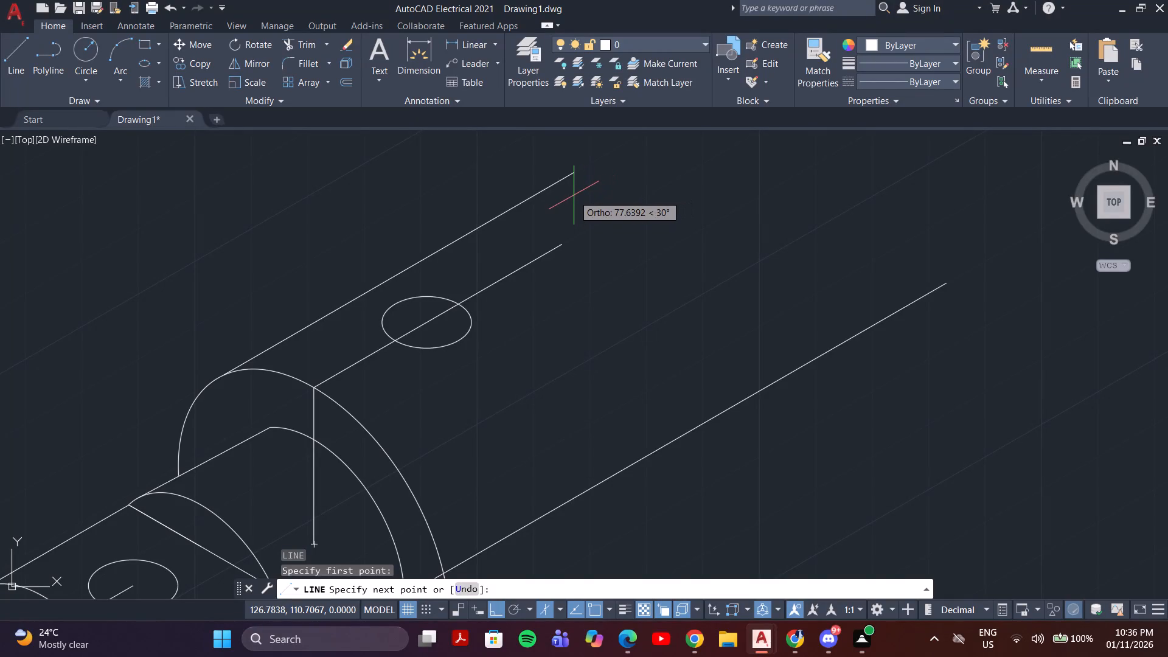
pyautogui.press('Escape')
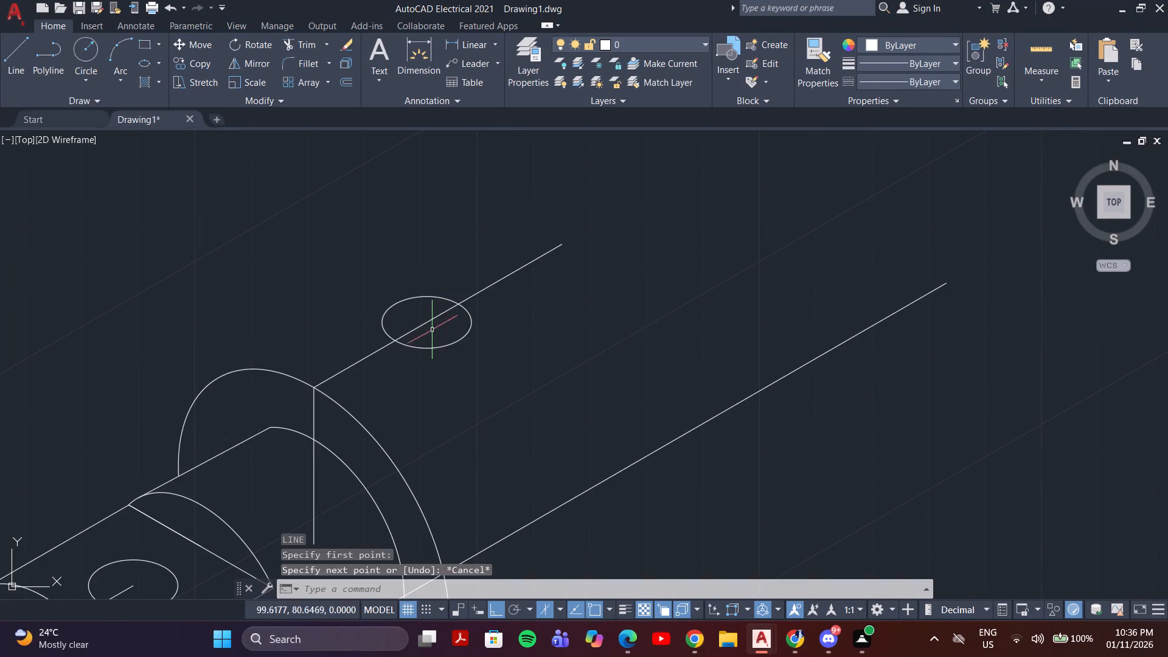
# Delete the 30° line passing through the rear 14-diameter isocircle.
pyautogui.click(506, 296)
pyautogui.click(486, 260)
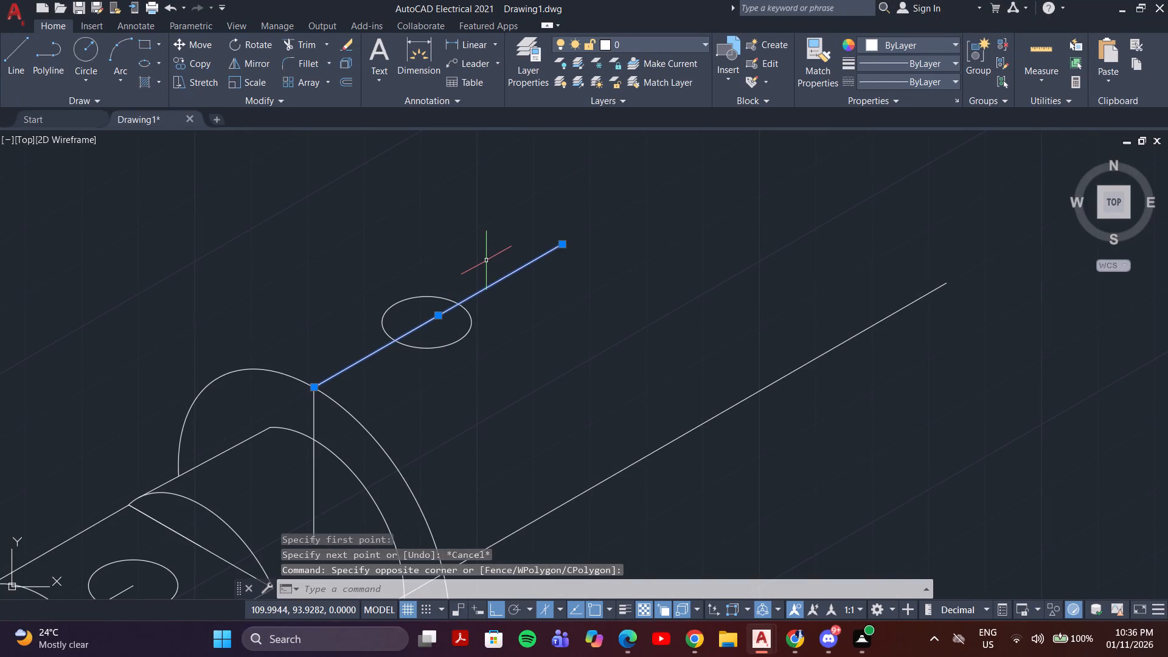
pyautogui.press('Delete')
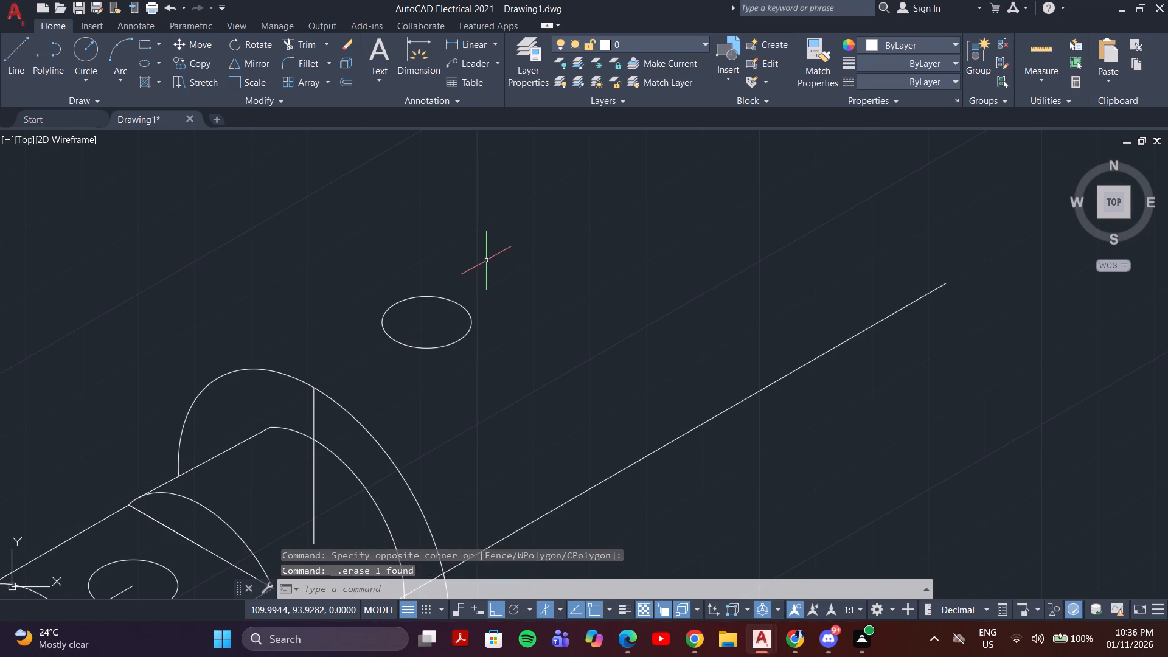
# Draw a connected line from the vertical line's top end: two 25-unit segments at 30°, then straight down past the long 30° line.
pyautogui.press('l')
pyautogui.press('Return')
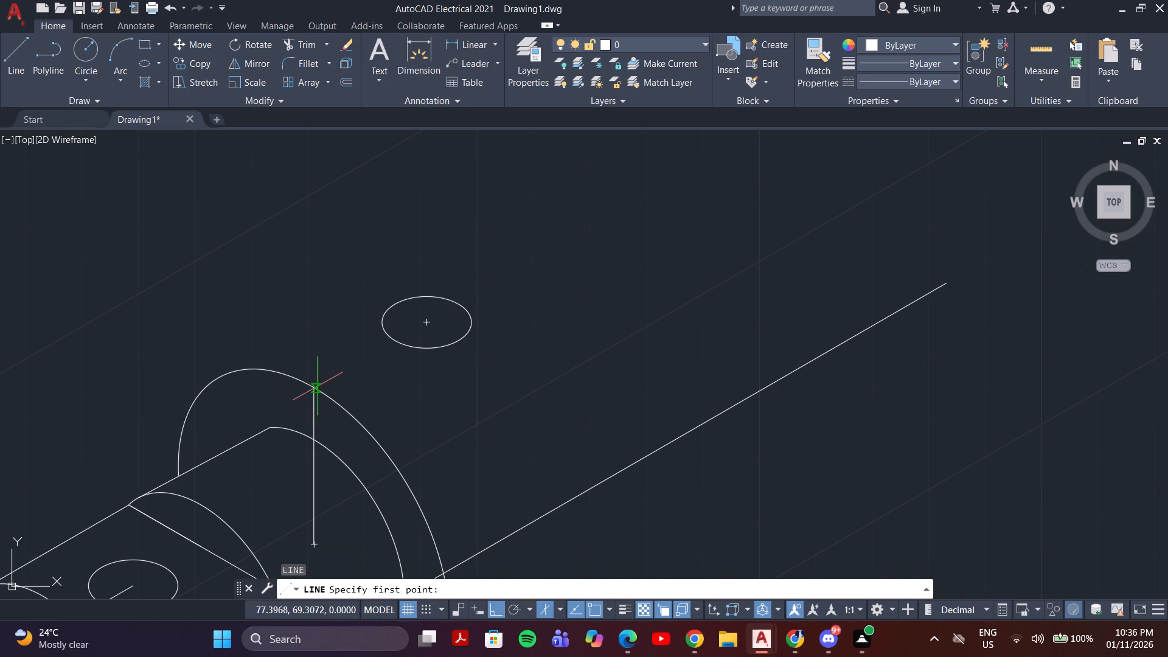
pyautogui.click(313, 386)
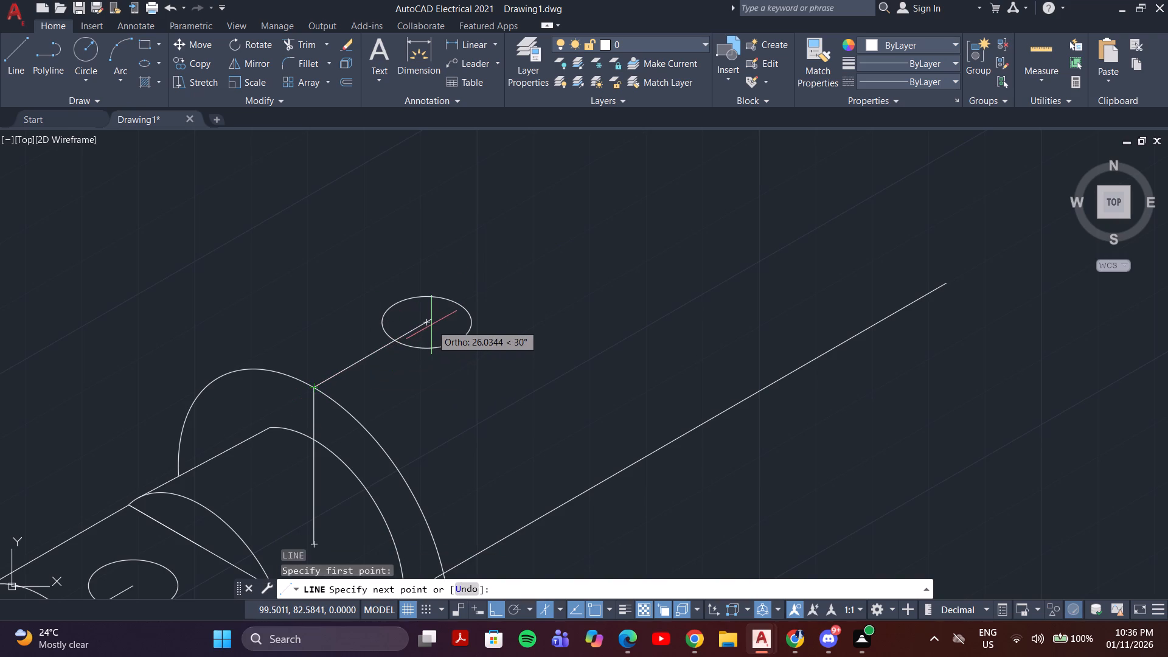
pyautogui.write('25')
pyautogui.press('Return')
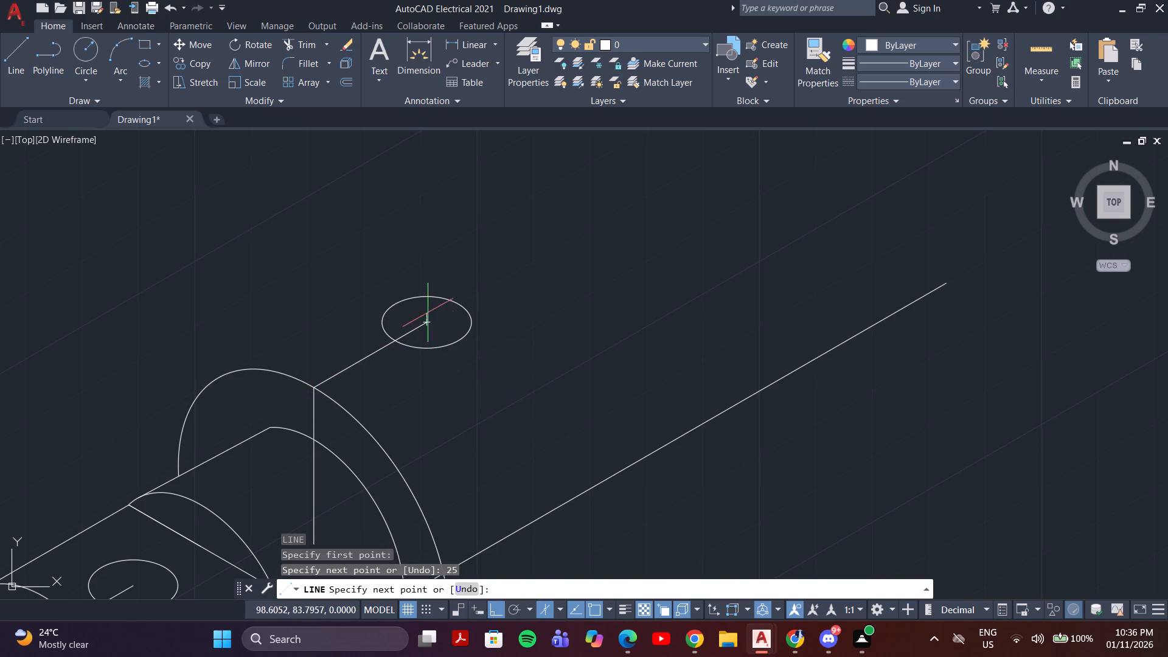
pyautogui.press('2')
pyautogui.press('5')
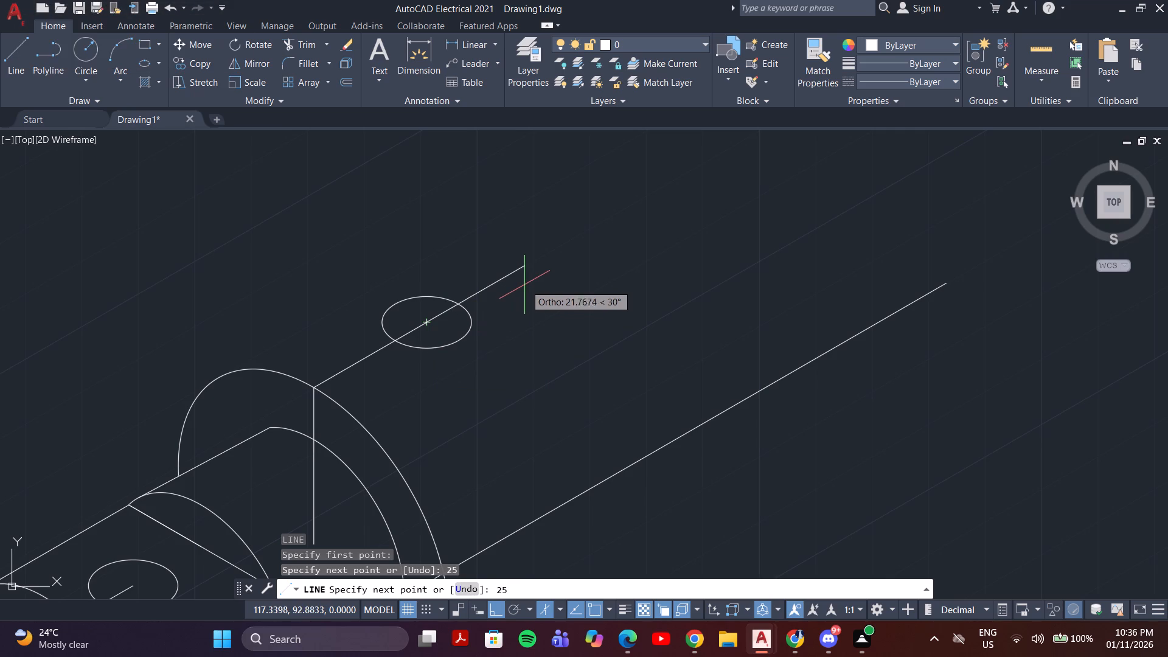
pyautogui.press('Return')
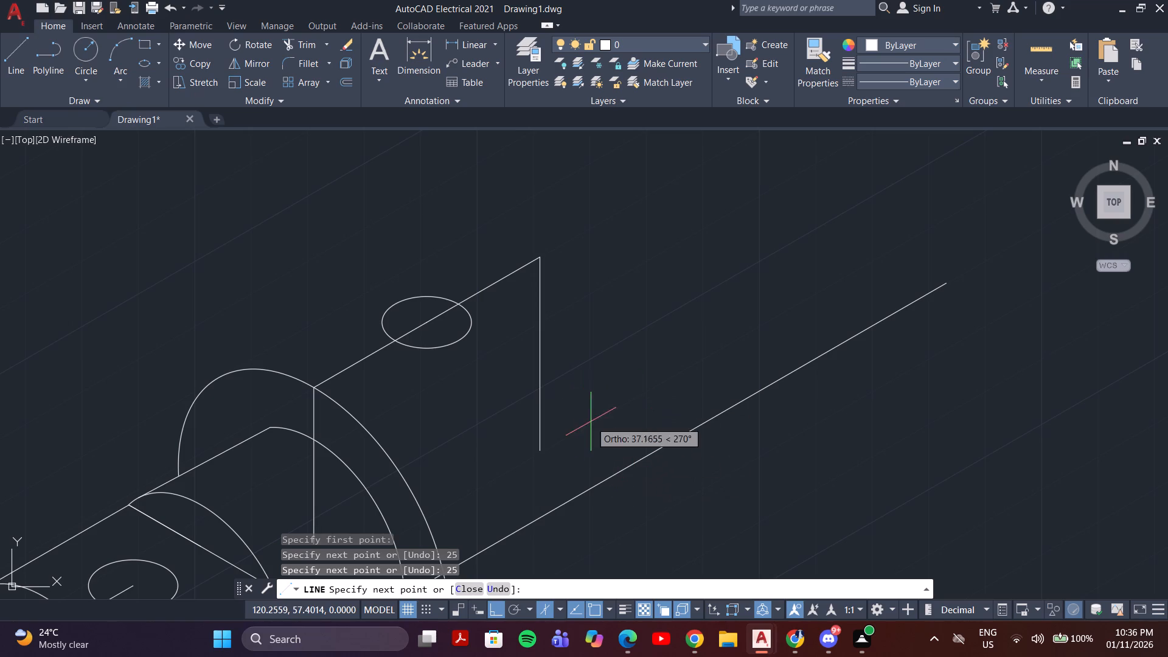
pyautogui.click(558, 527)
pyautogui.press('Escape')
# Copy the 60-diameter arc from its centre 50 units back along the 30° direction.
pyautogui.moveTo(572, 508); pyautogui.dragTo(572, 506, button='middle')
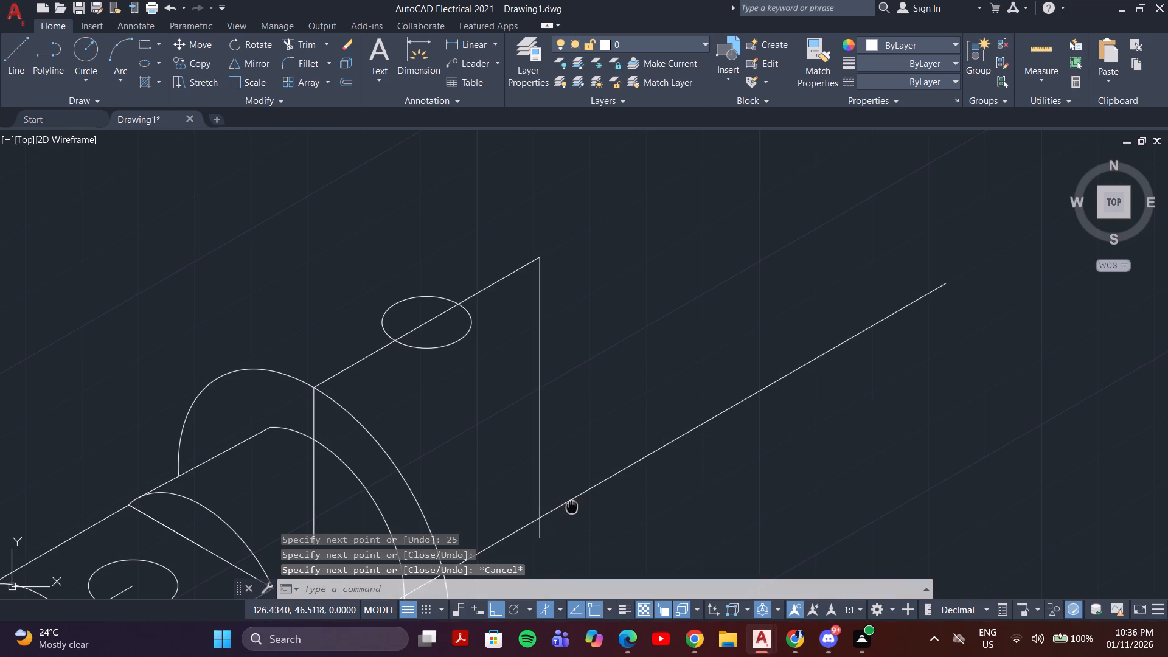
pyautogui.moveTo(572, 506); pyautogui.dragTo(596, 391, button='middle')
pyautogui.scroll(-1, 566, 436)
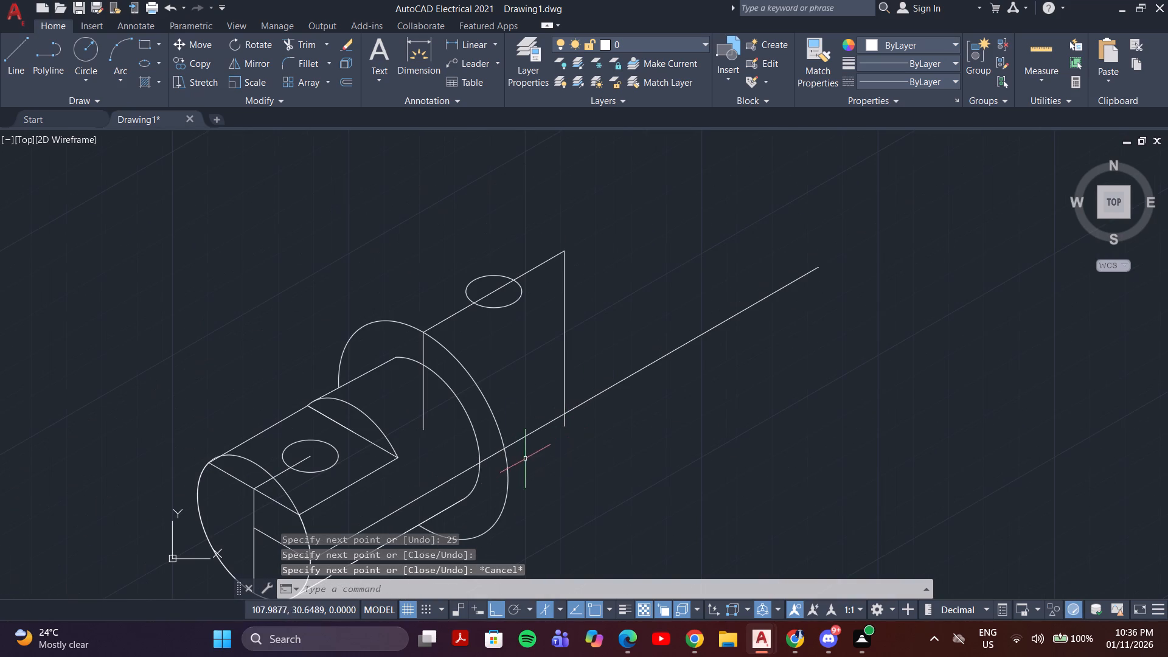
pyautogui.click(496, 417)
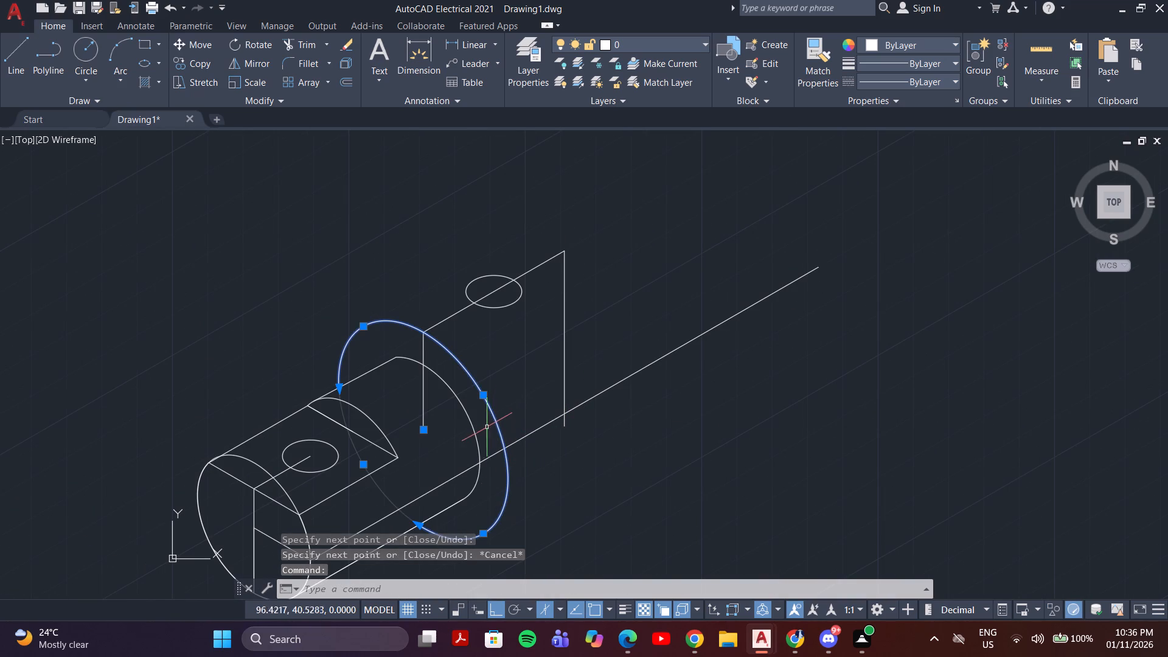
pyautogui.write('co')
pyautogui.press('Return')
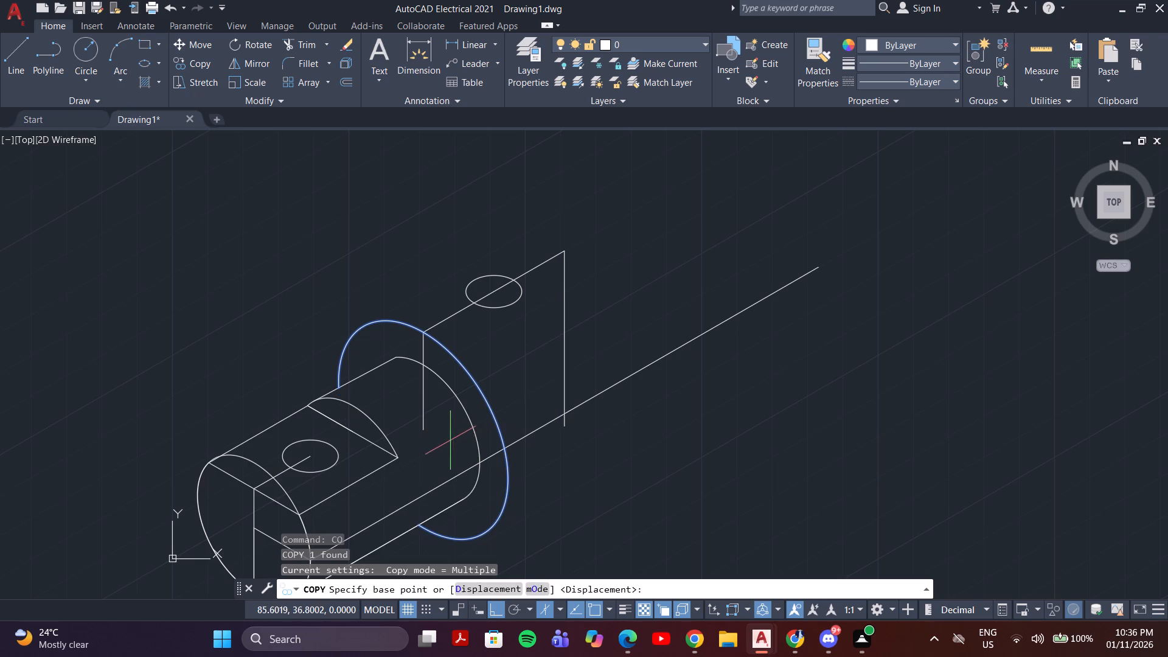
pyautogui.click(421, 428)
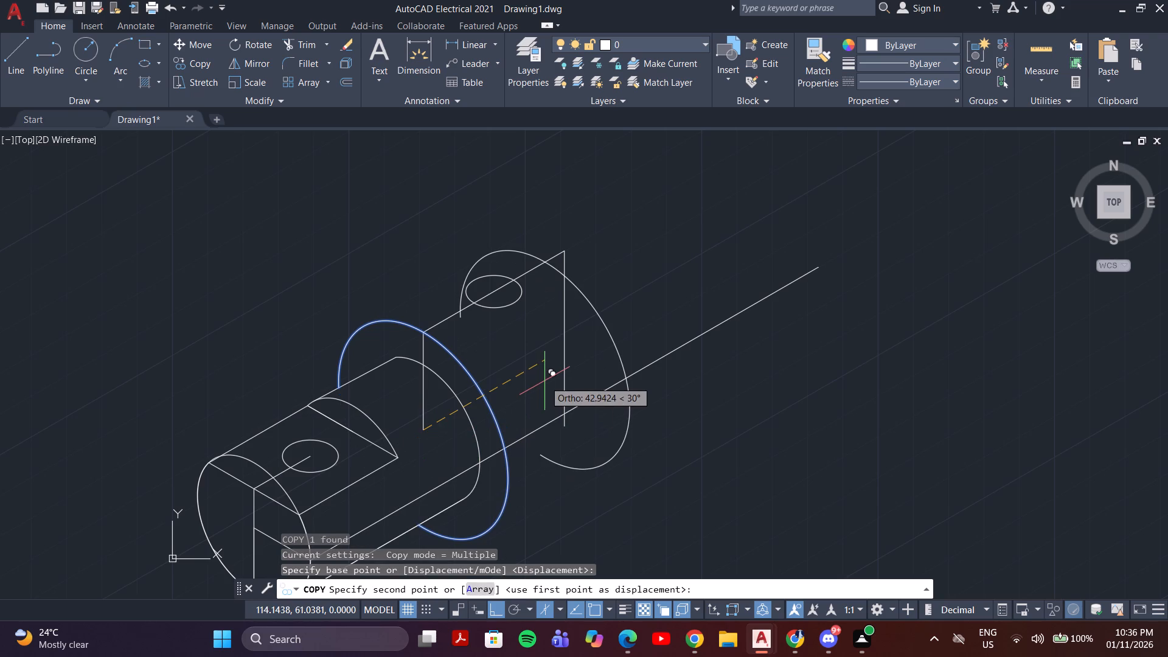
pyautogui.write('50')
pyautogui.press('Return')
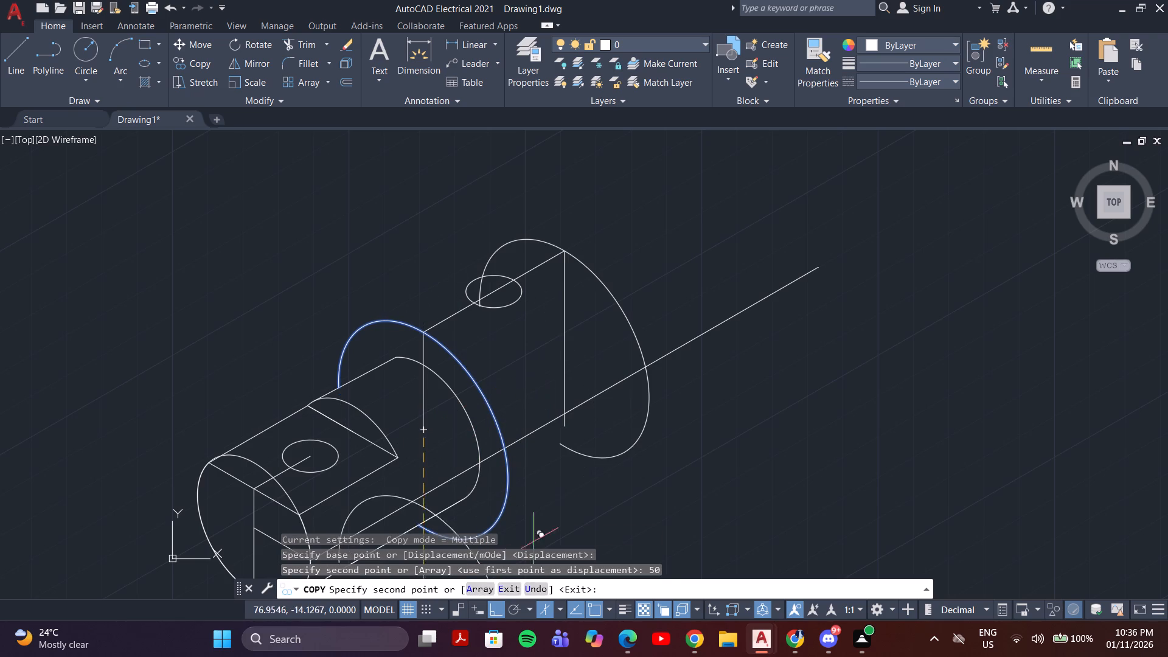
pyautogui.press('Escape')
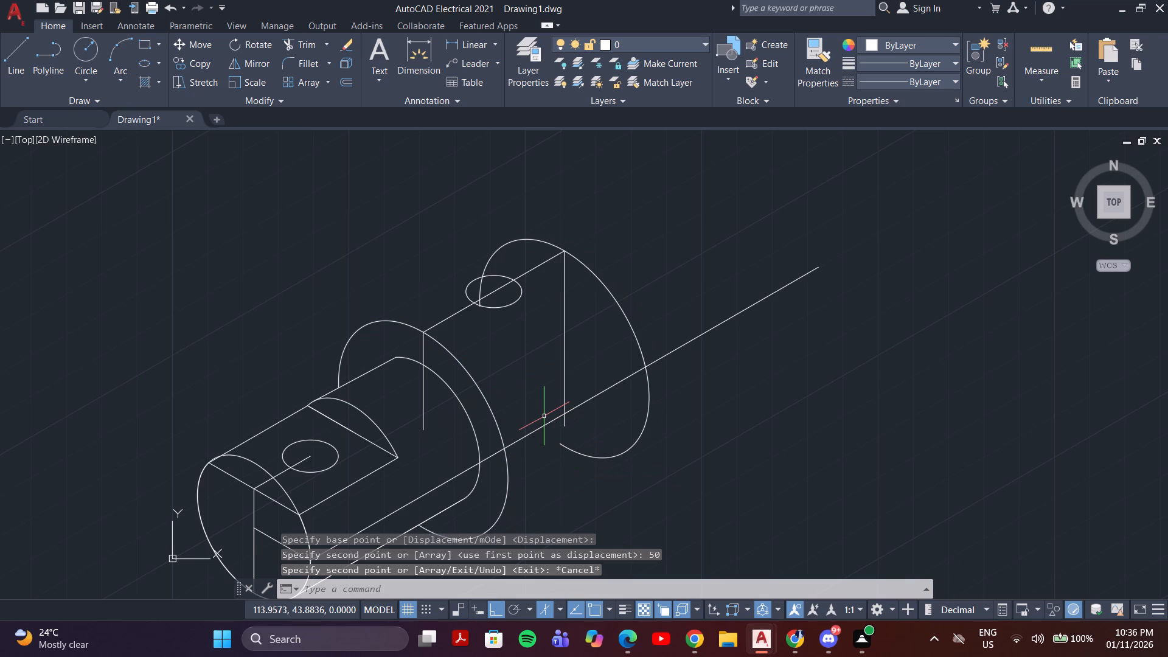
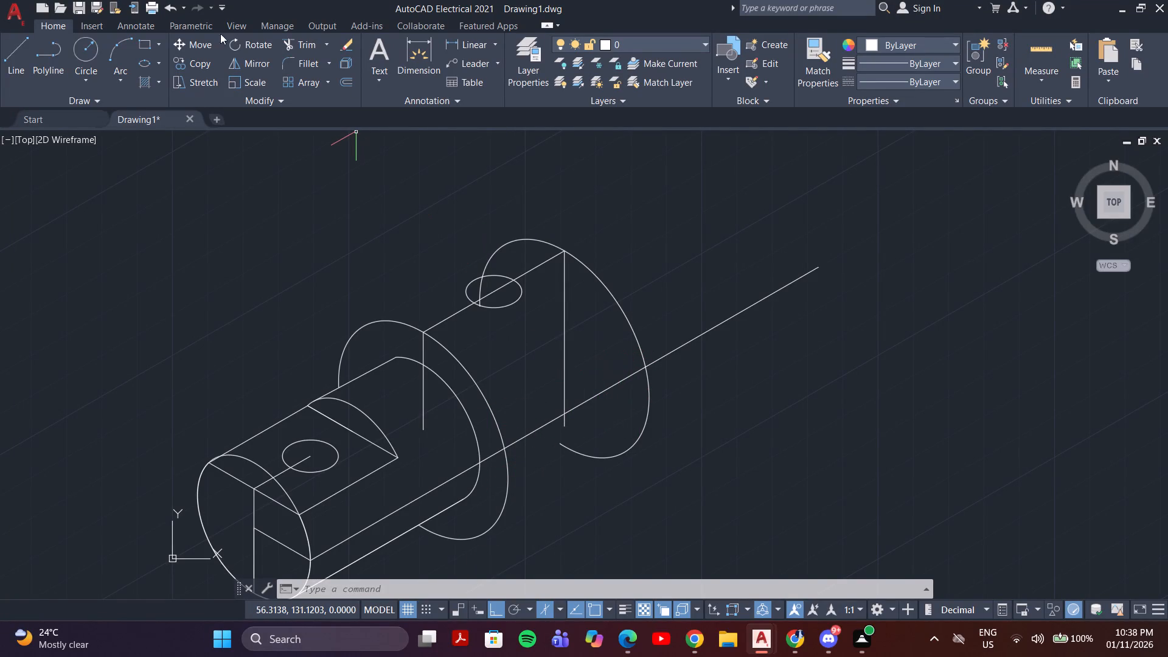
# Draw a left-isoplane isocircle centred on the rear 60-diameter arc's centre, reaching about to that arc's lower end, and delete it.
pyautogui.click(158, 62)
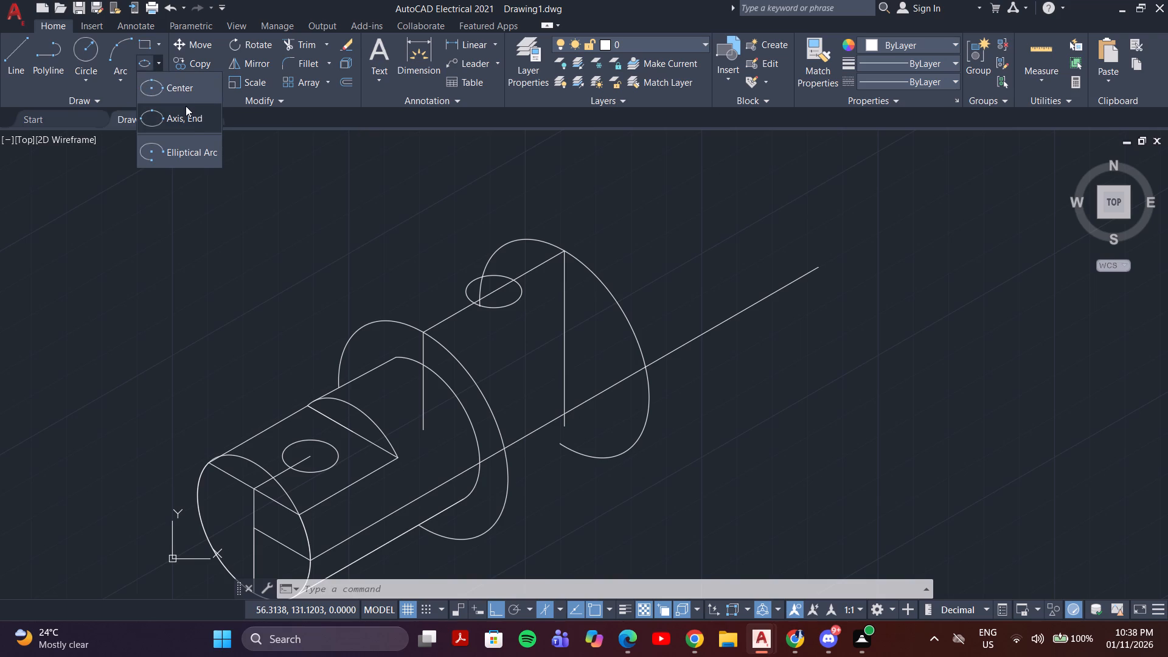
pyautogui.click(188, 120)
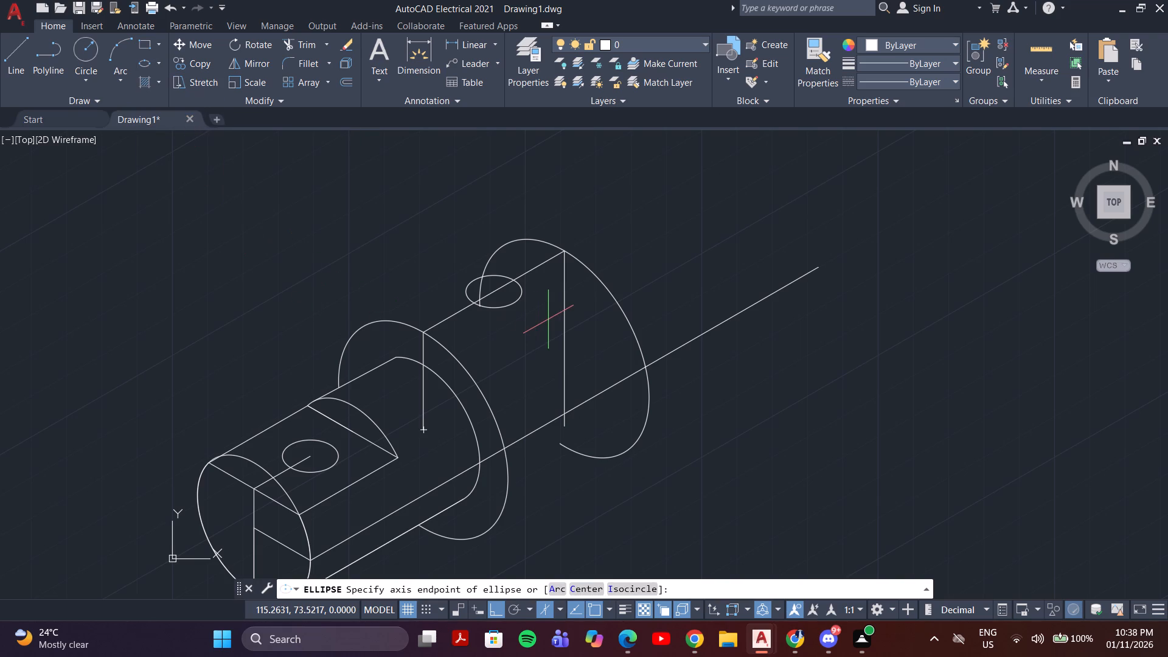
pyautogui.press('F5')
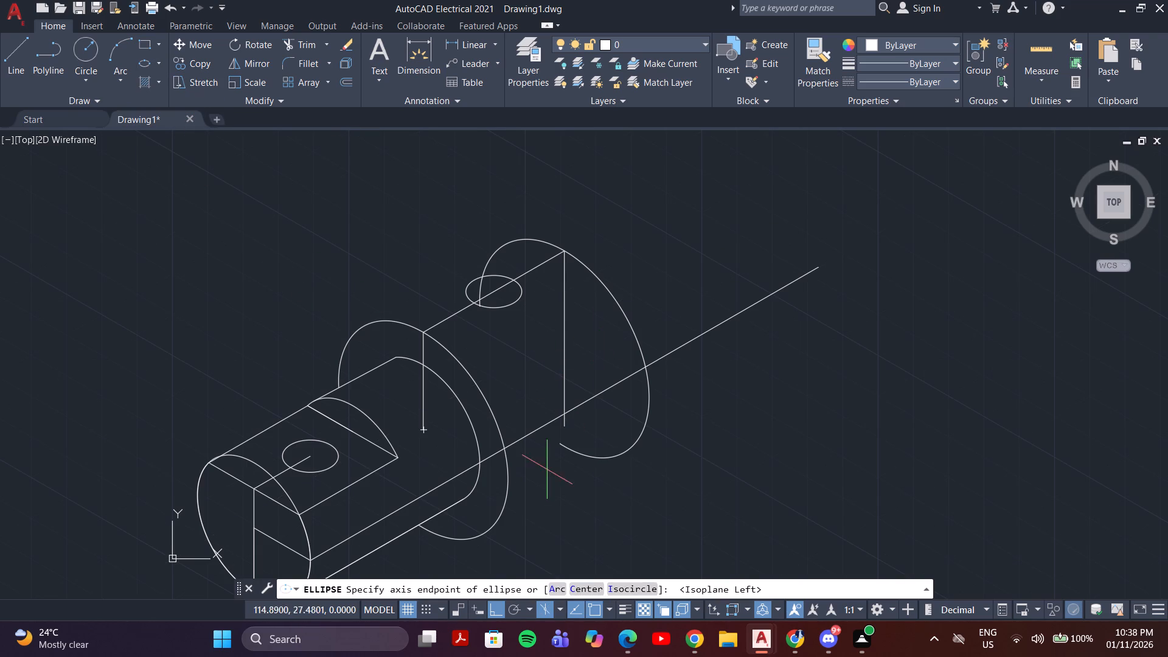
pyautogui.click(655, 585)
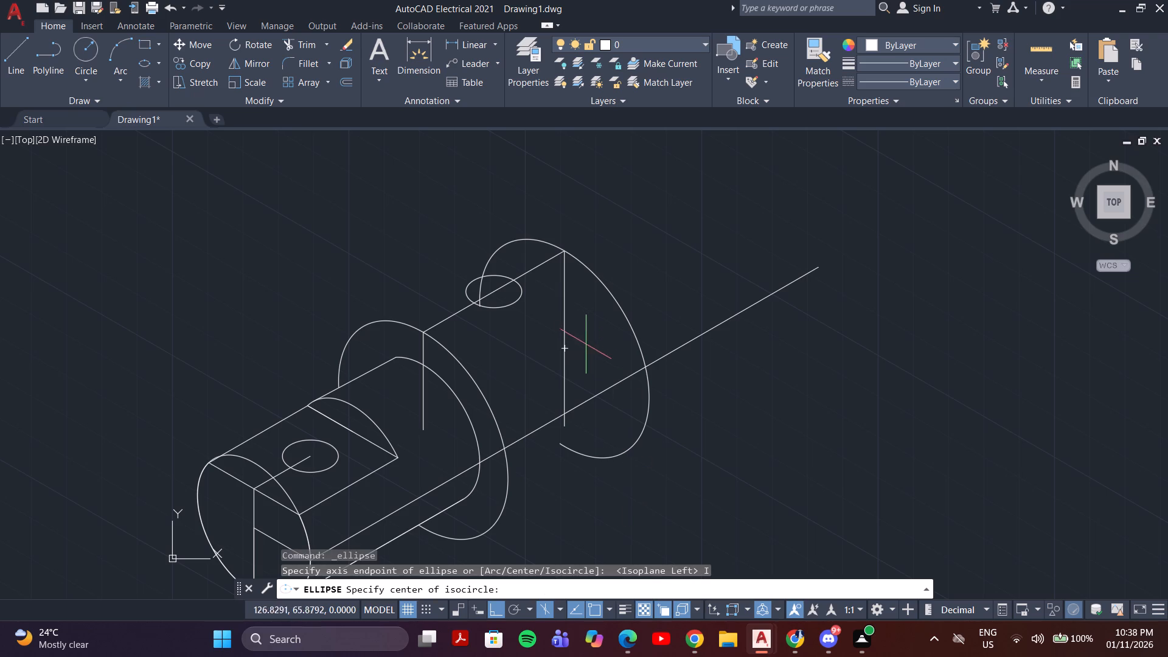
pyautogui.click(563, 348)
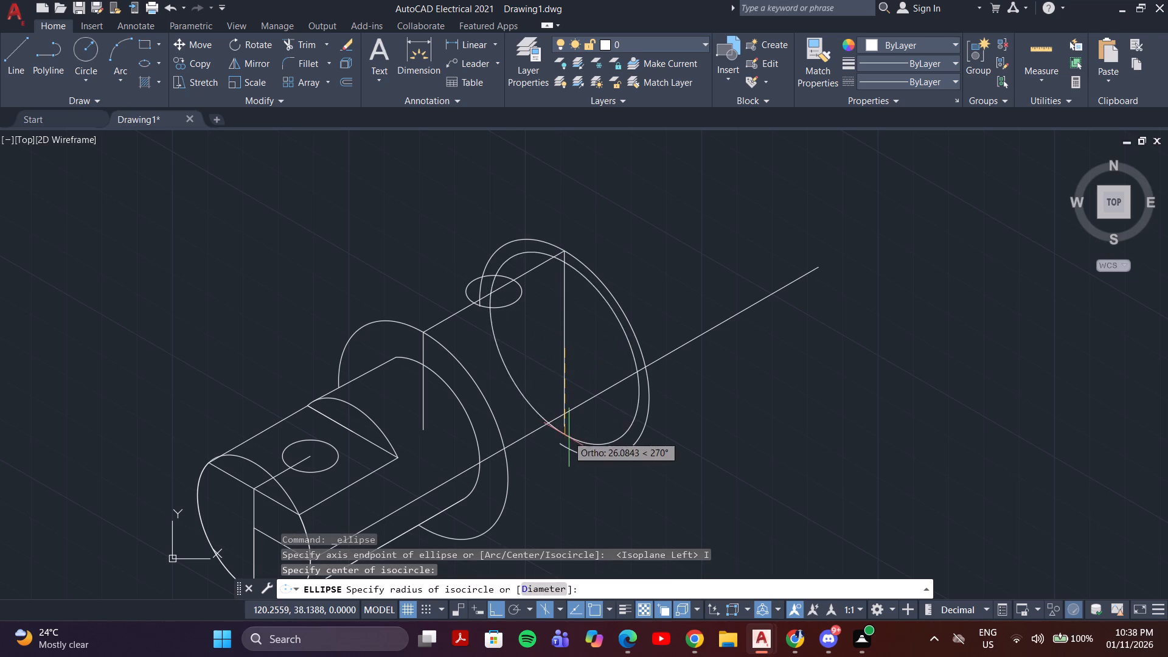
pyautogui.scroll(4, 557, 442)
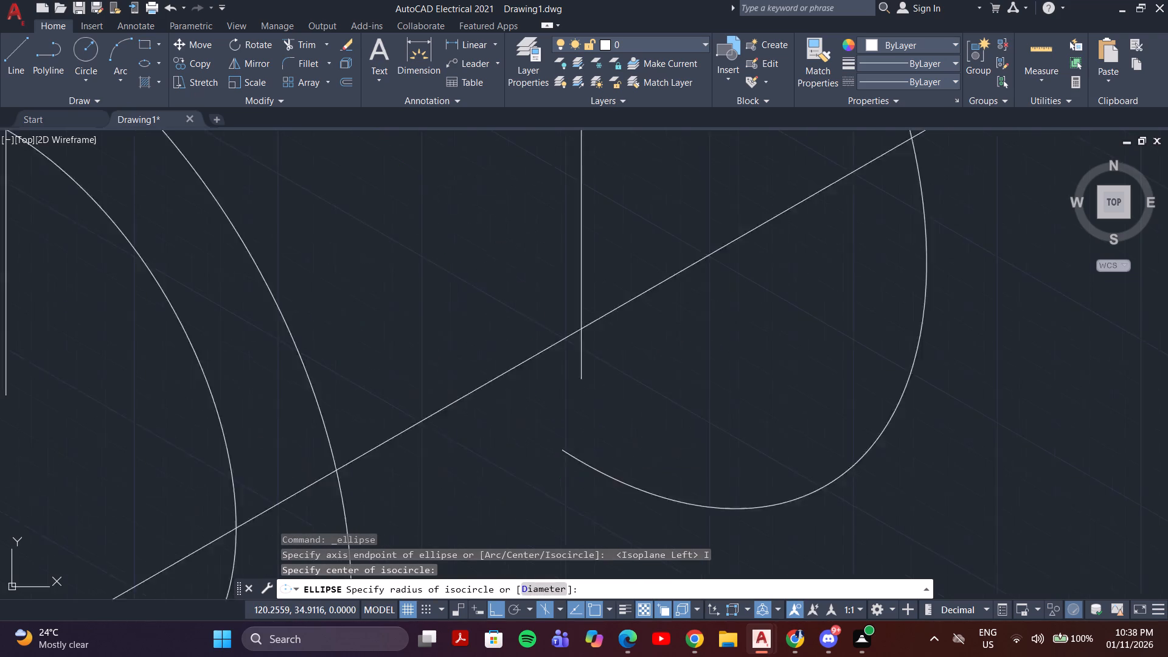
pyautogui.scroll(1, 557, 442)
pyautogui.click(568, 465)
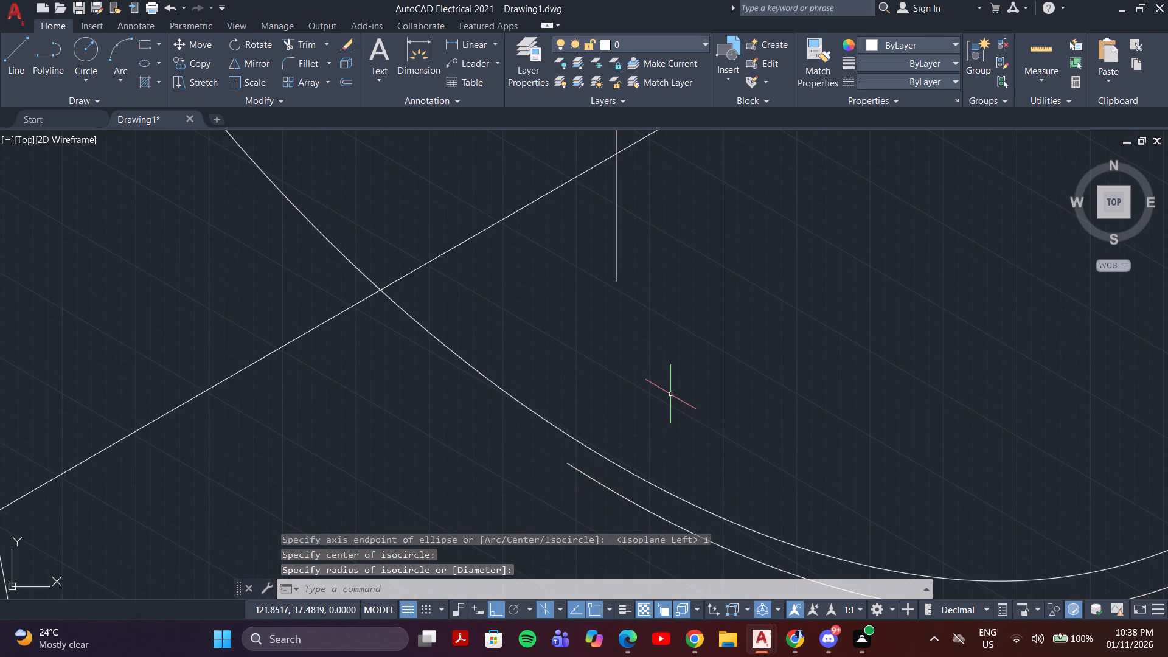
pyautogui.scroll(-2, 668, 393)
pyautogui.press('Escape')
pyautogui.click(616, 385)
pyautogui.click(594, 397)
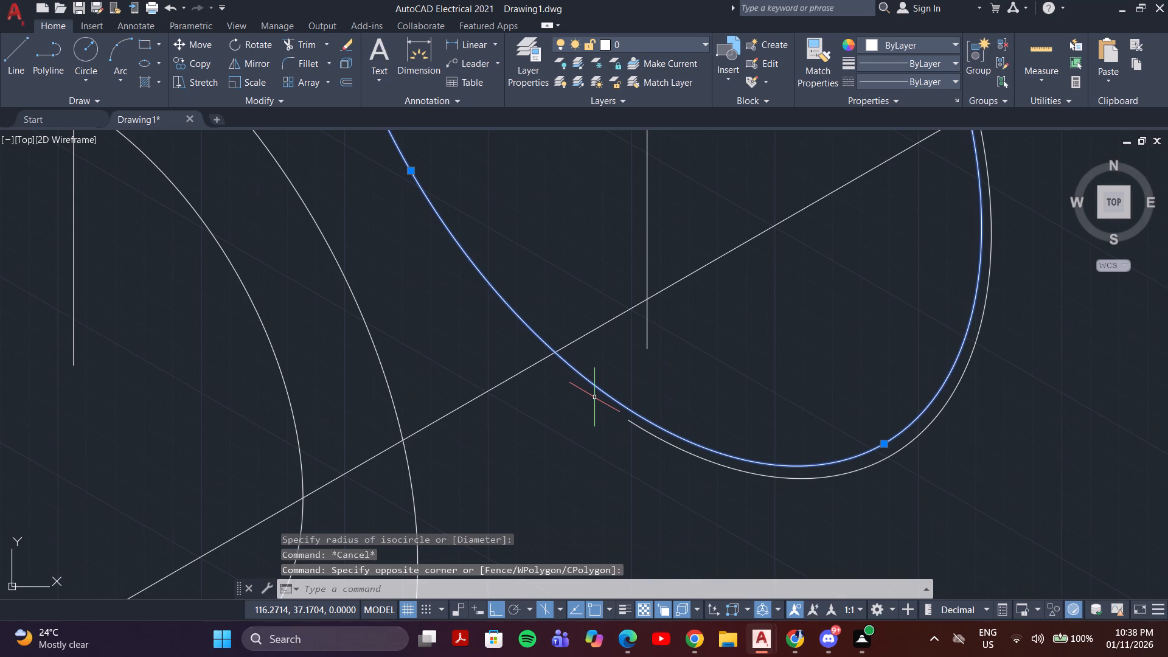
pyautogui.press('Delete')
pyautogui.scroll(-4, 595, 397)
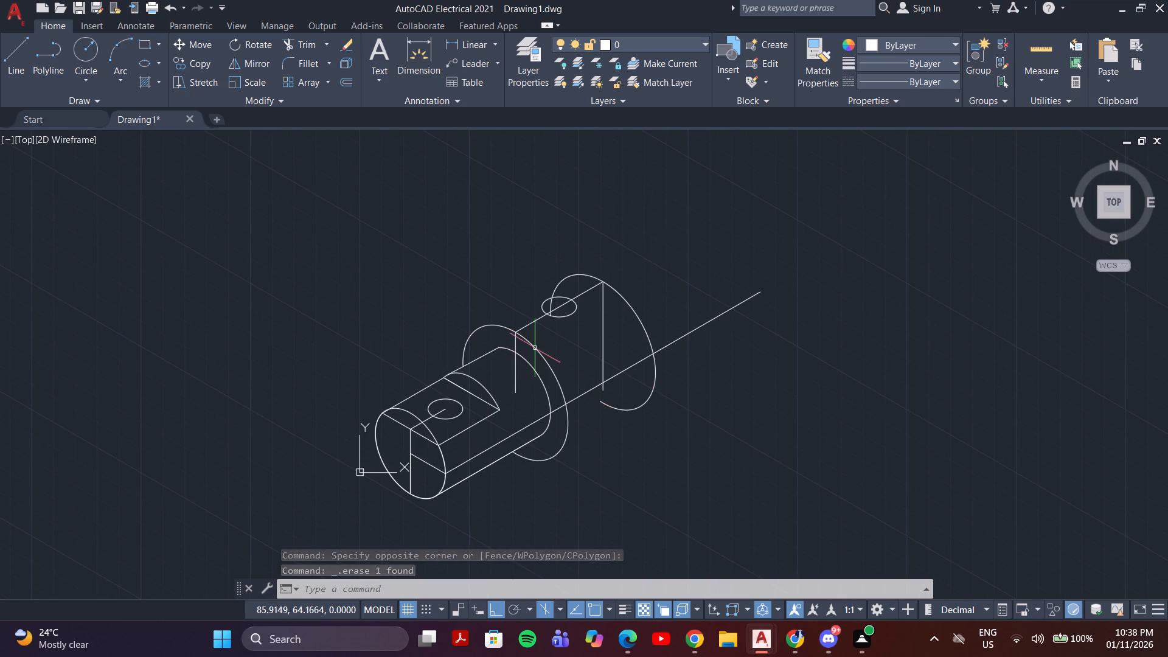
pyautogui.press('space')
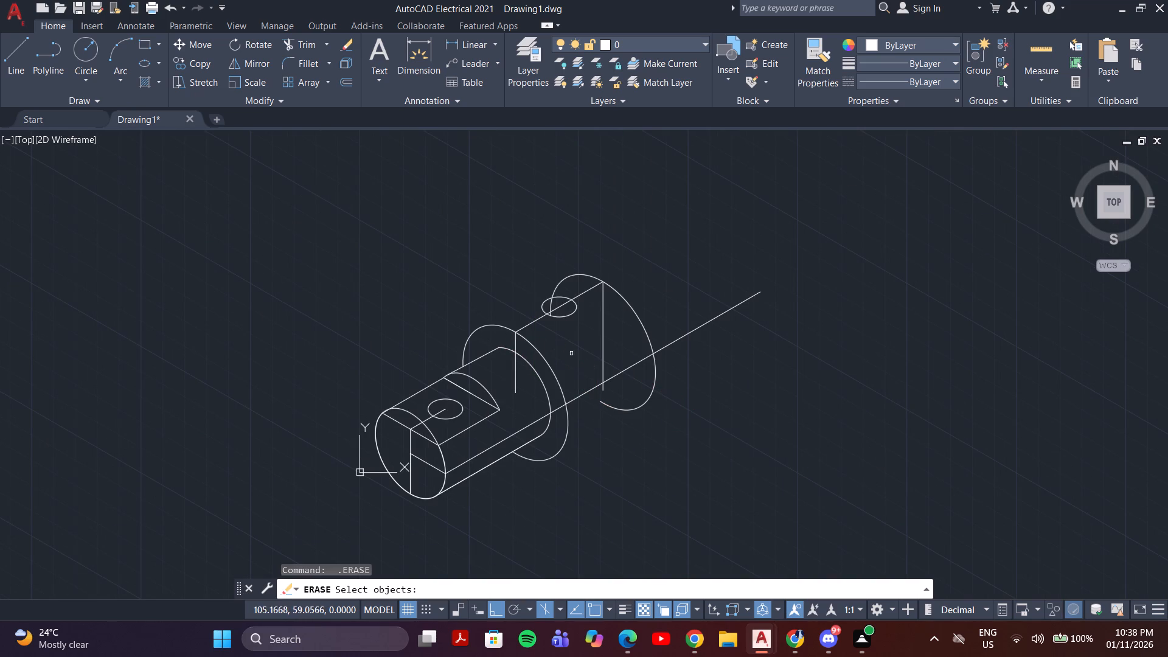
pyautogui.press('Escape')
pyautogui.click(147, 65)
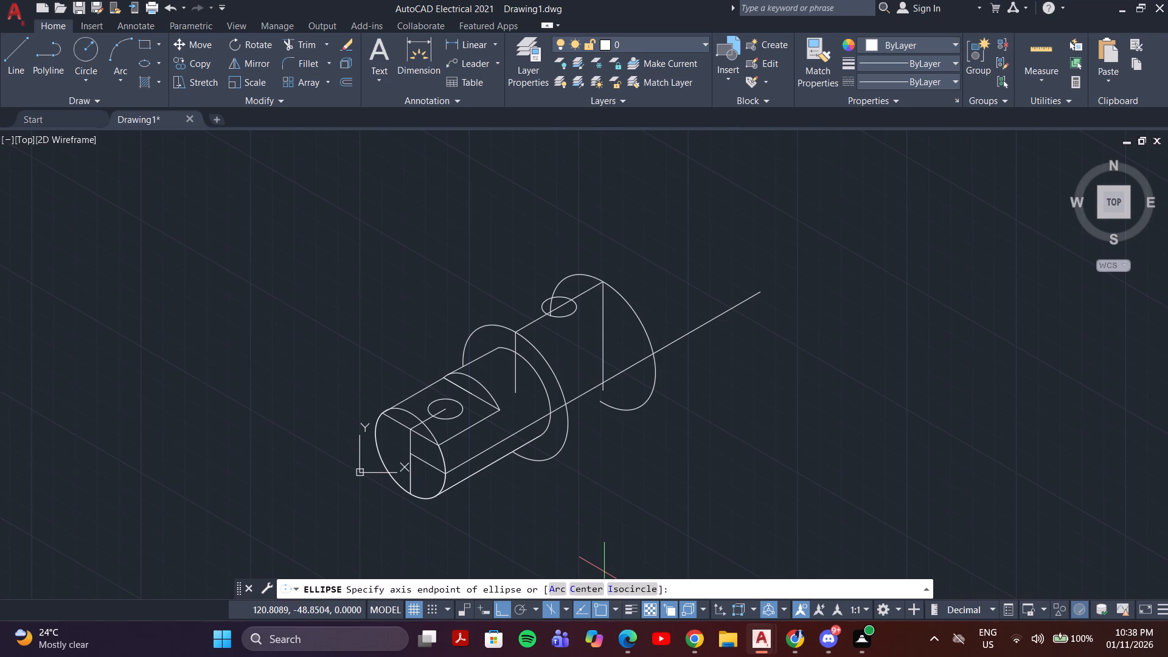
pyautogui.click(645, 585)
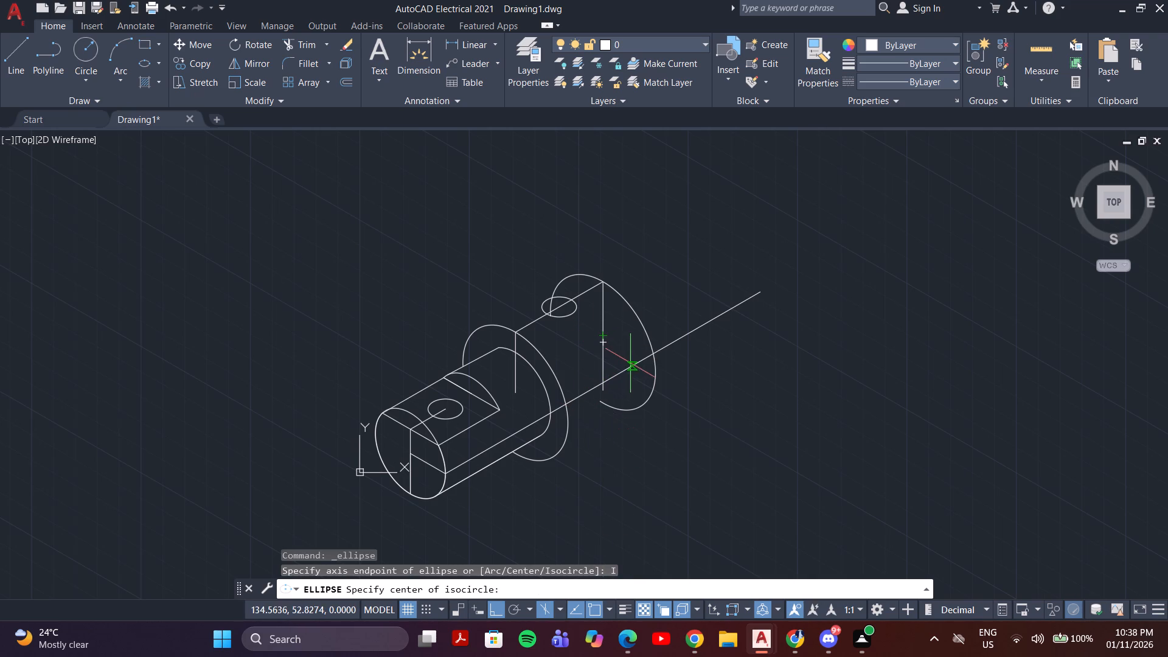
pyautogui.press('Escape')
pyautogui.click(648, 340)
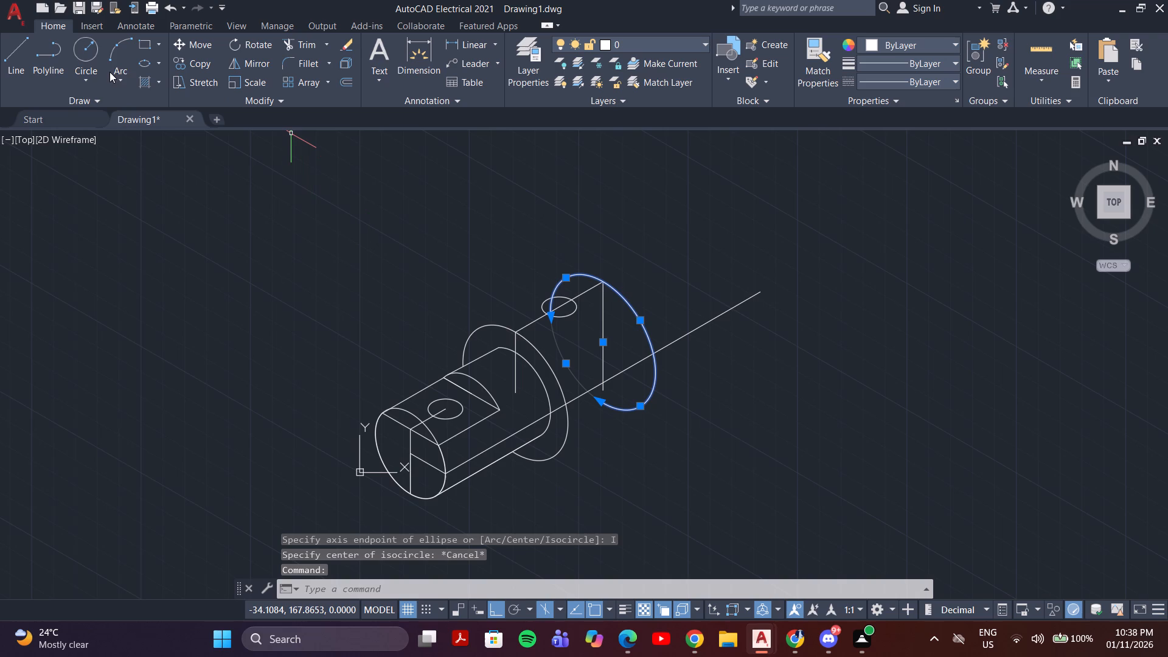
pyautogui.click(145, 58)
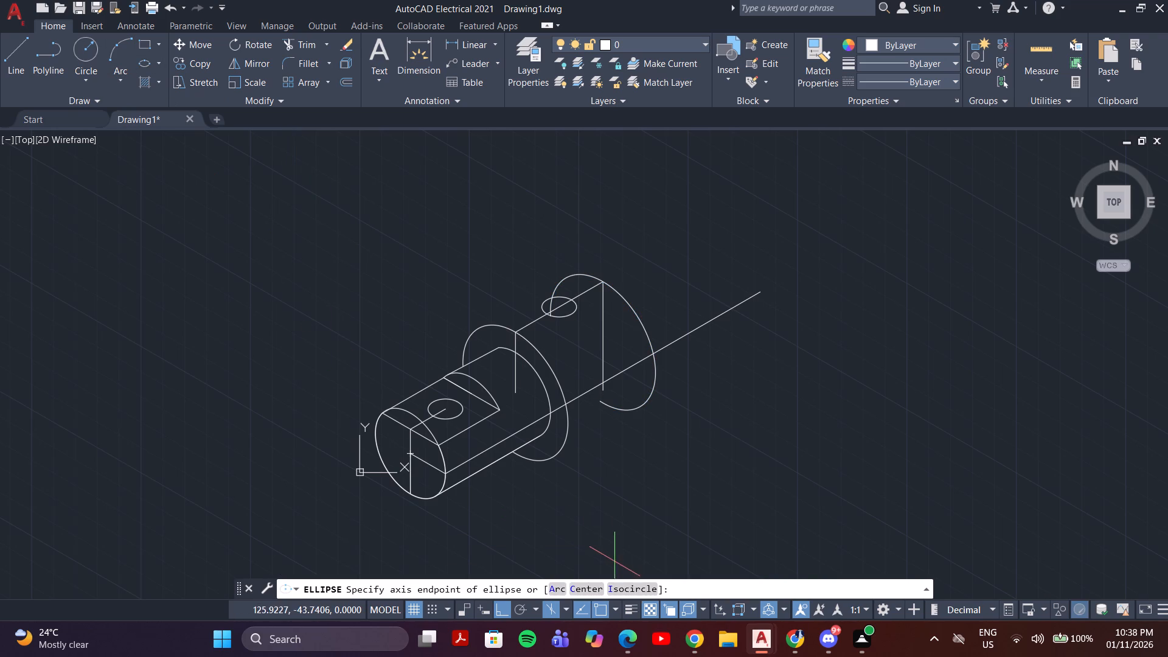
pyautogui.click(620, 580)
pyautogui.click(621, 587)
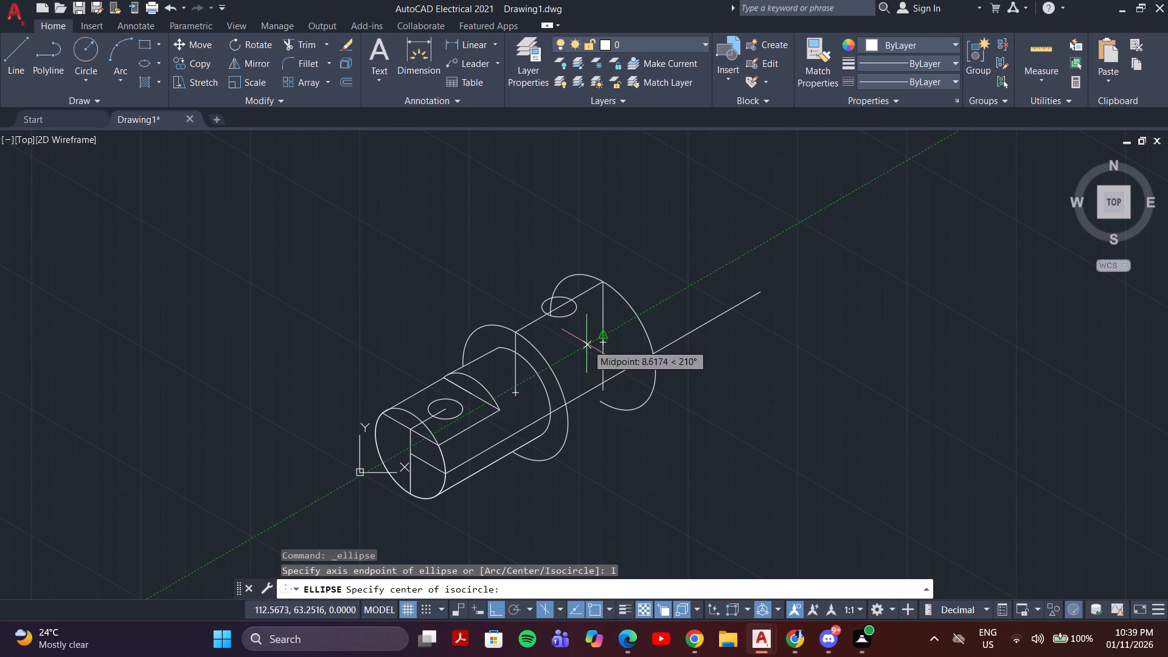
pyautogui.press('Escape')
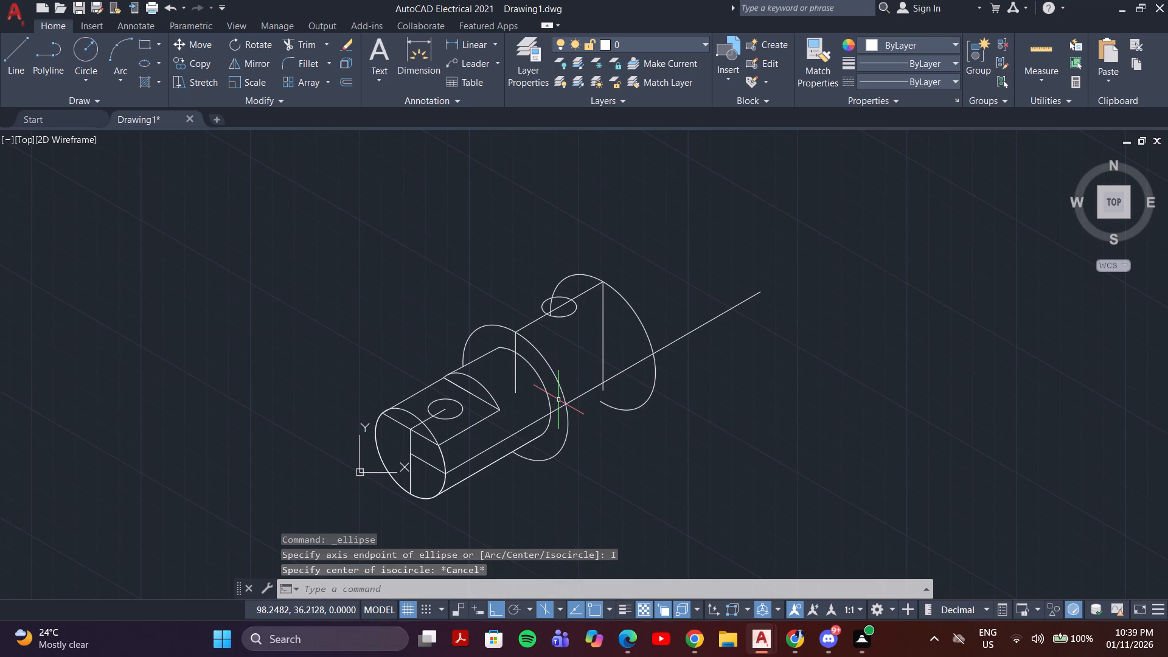
# Connect the front and rear 60-diameter arcs with an upper and a lower 30° tangent line.
pyautogui.press('l')
pyautogui.press('Return')
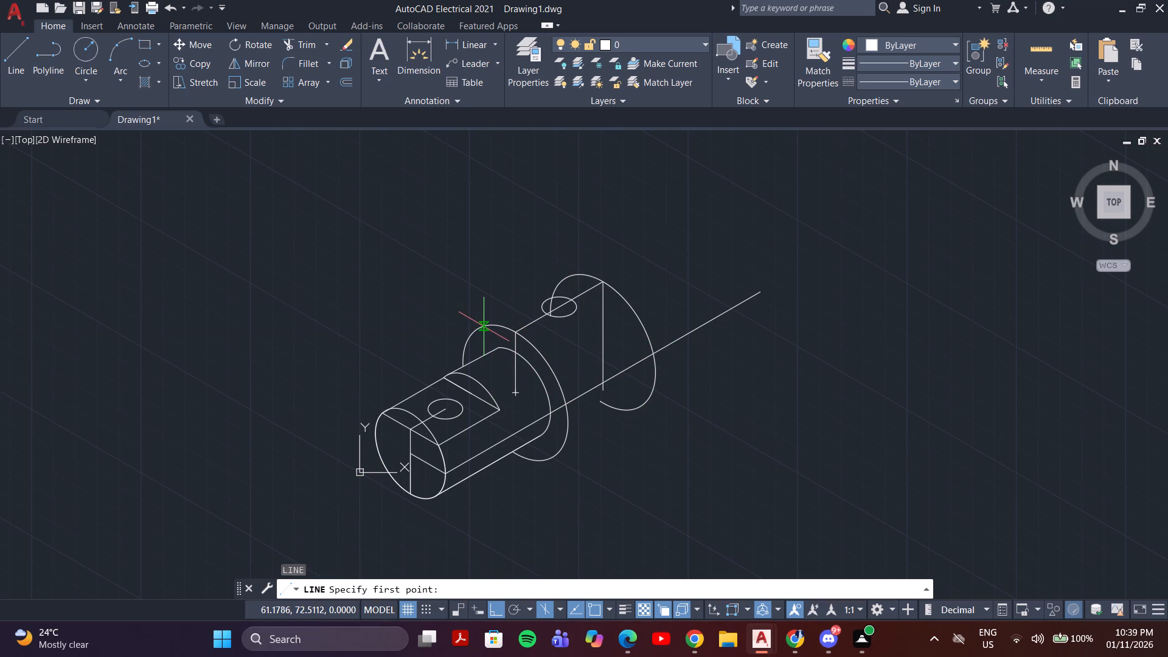
pyautogui.press('F5')
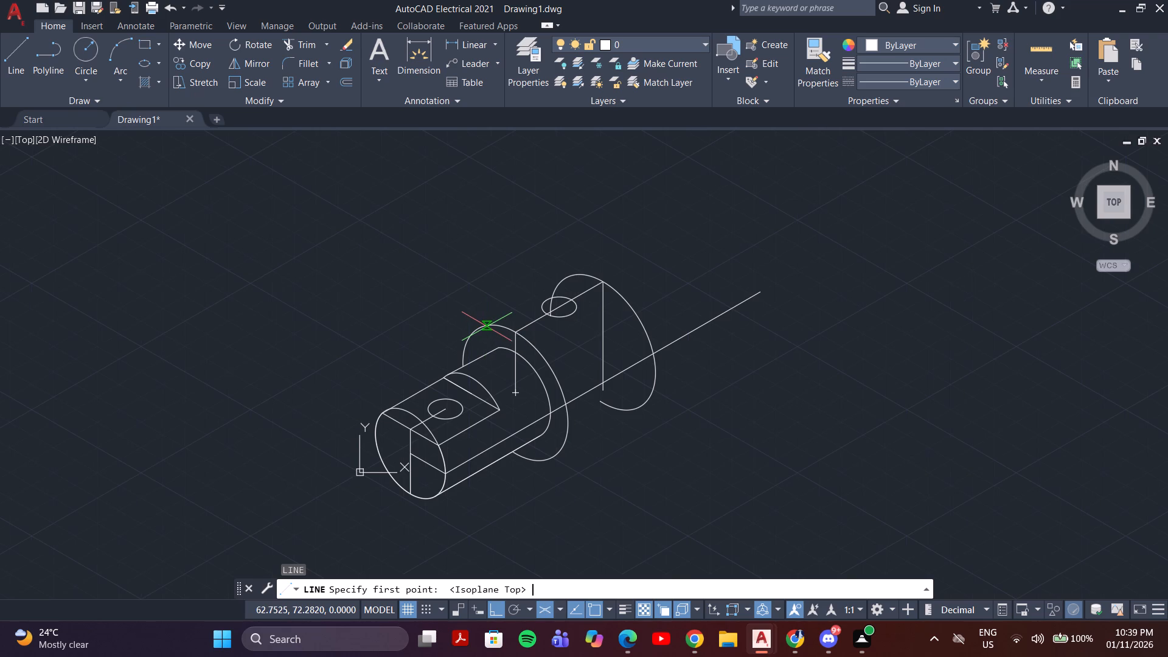
pyautogui.press('F5')
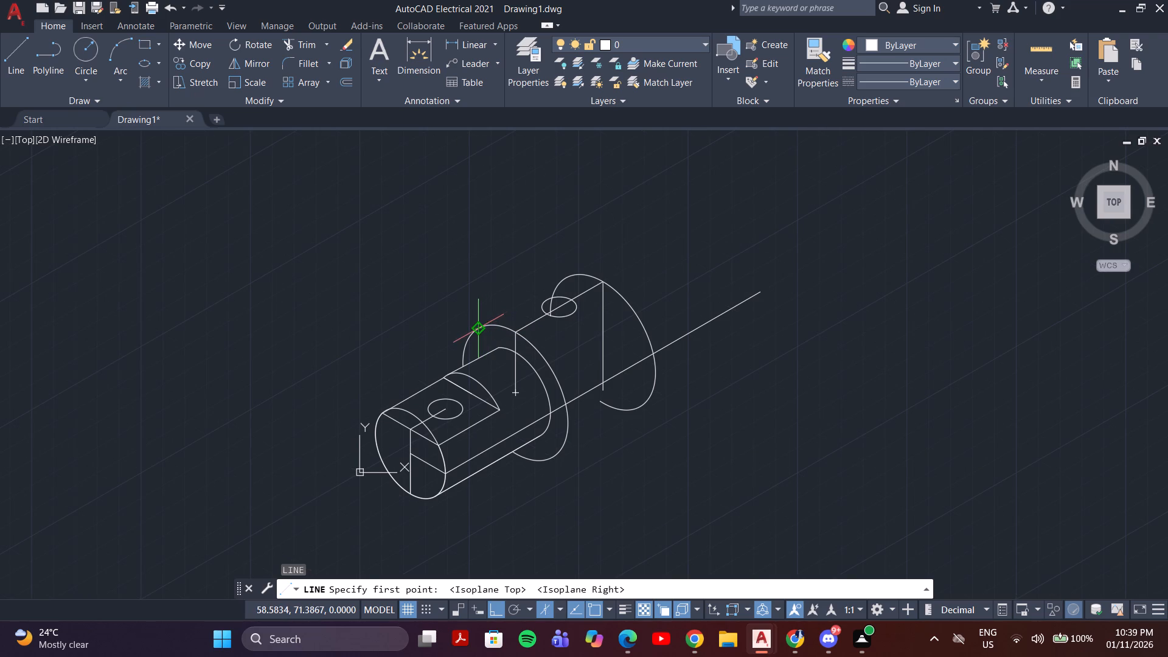
pyautogui.click(478, 327)
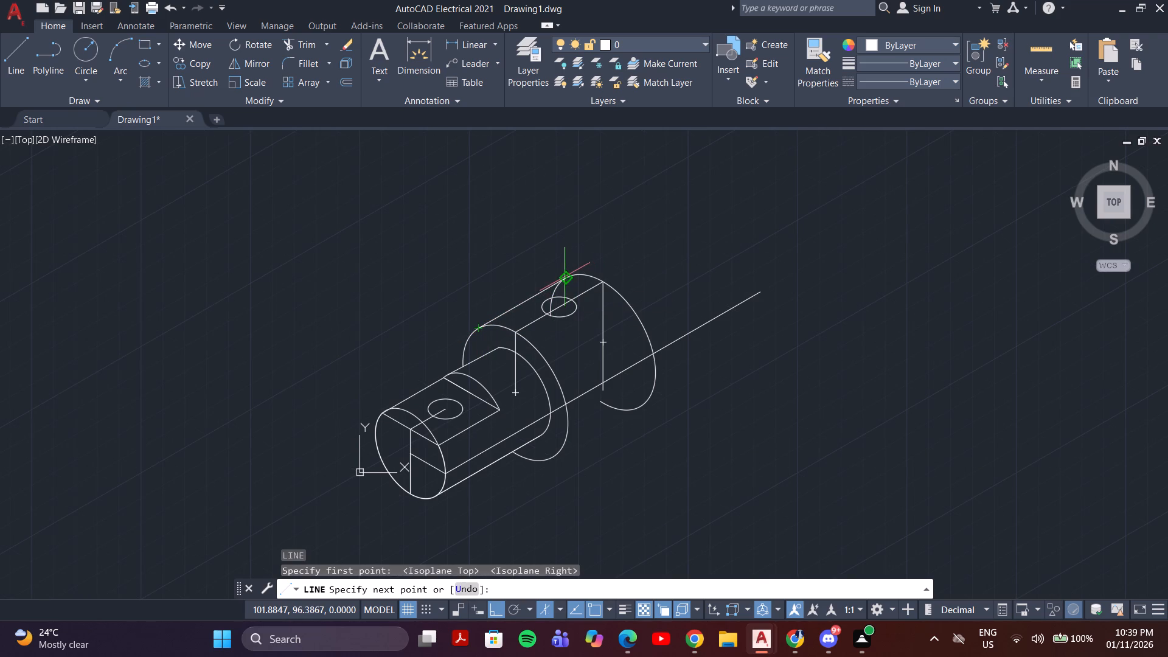
pyautogui.click(565, 277)
pyautogui.press('Escape')
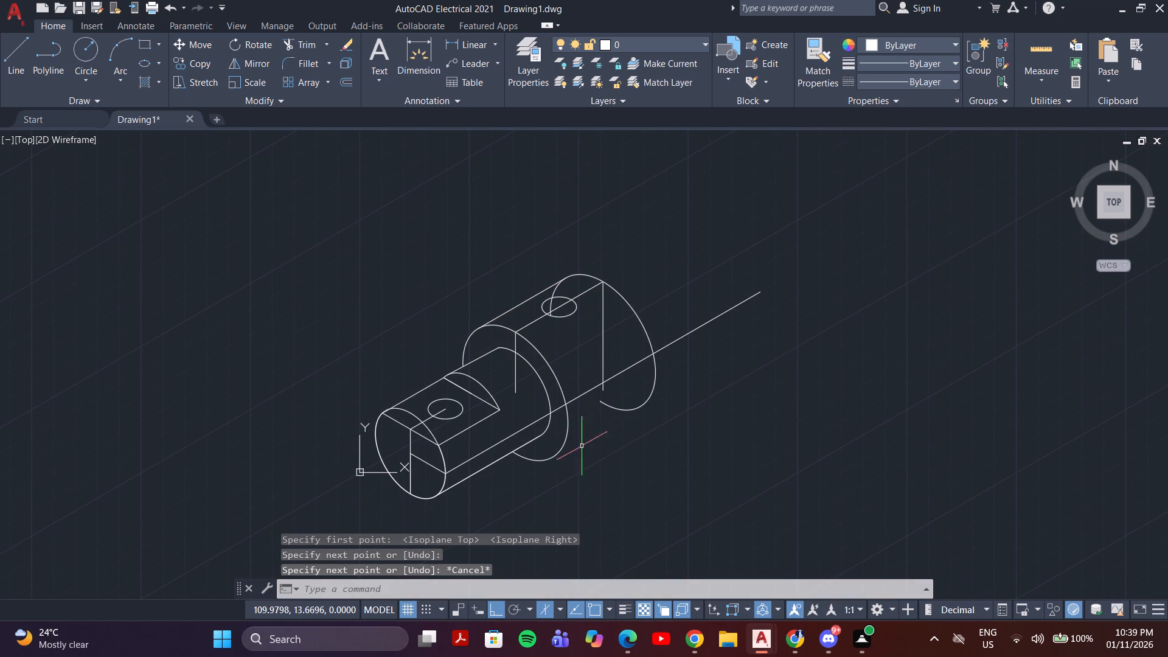
pyautogui.press('space')
pyautogui.click(551, 456)
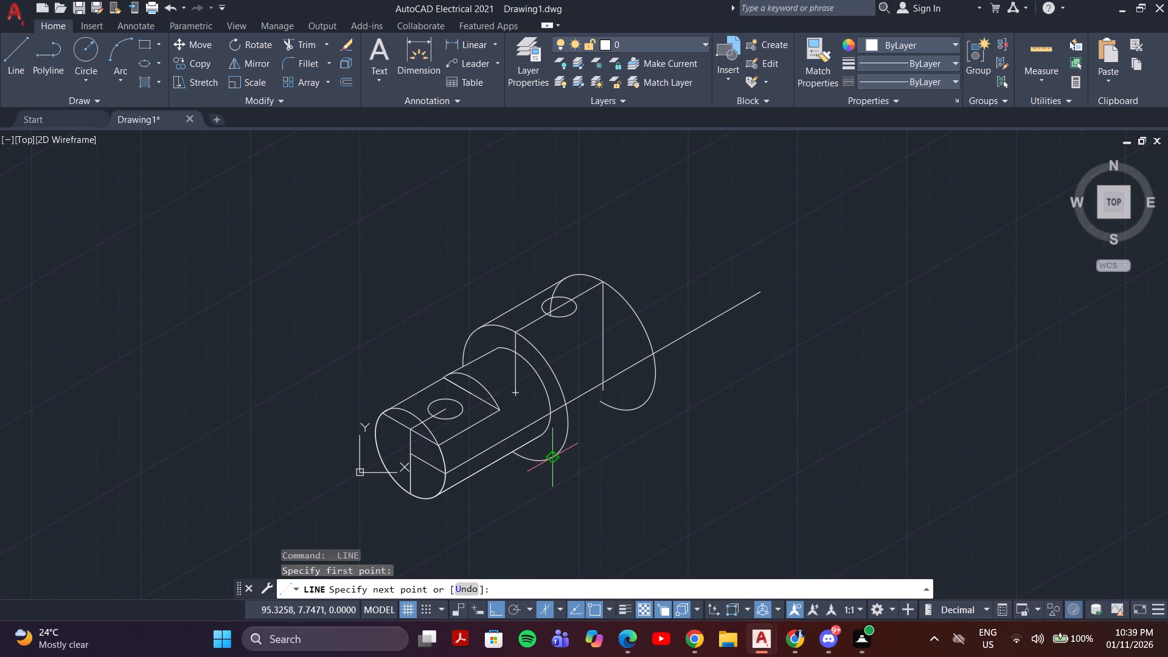
pyautogui.click(639, 406)
pyautogui.press('Escape')
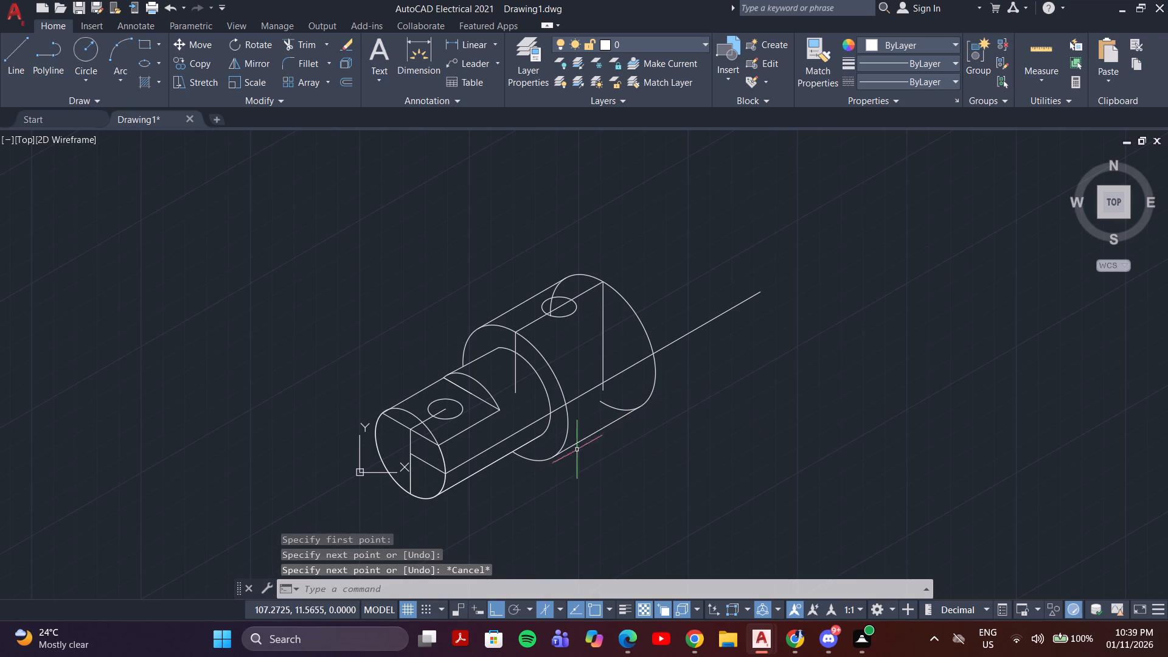
# Trim the hidden lower end of the rear 60-diameter arc back to the lower tangent line.
pyautogui.press('t')
pyautogui.press('r')
pyautogui.press('Return')
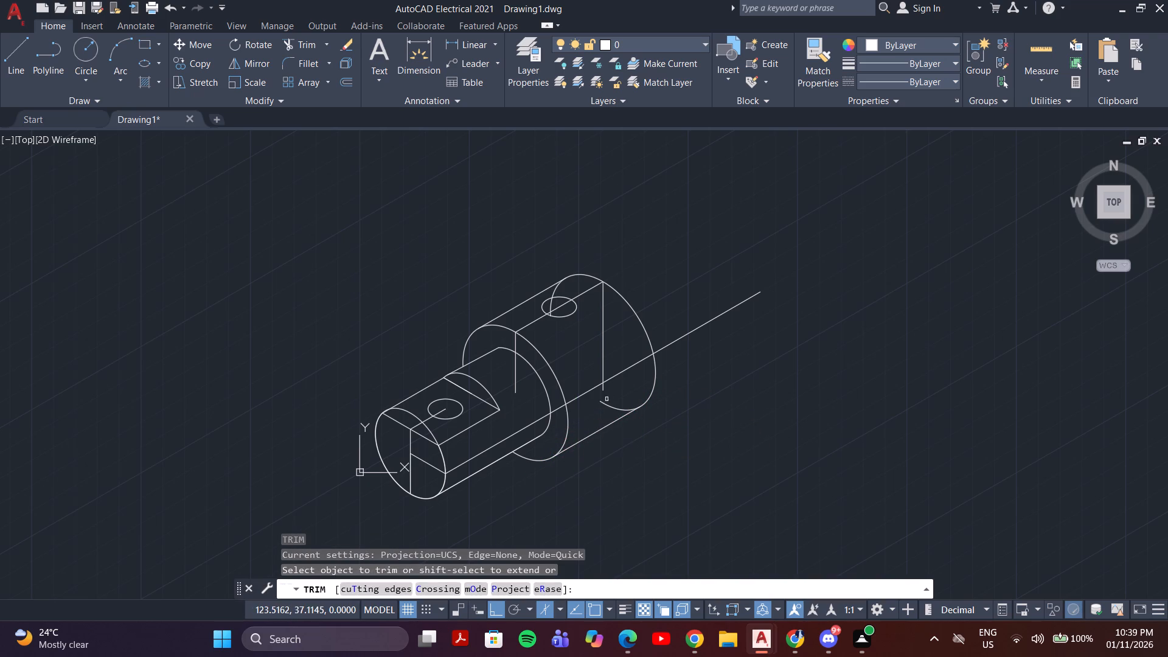
pyautogui.scroll(3, 603, 403)
pyautogui.moveTo(603, 429); pyautogui.dragTo(693, 382)
pyautogui.scroll(-4, 664, 383)
# Trim the rear vertical line below the long 30° line, and trim away the vertical line inside the front 60-diameter arc.
pyautogui.scroll(4, 634, 381)
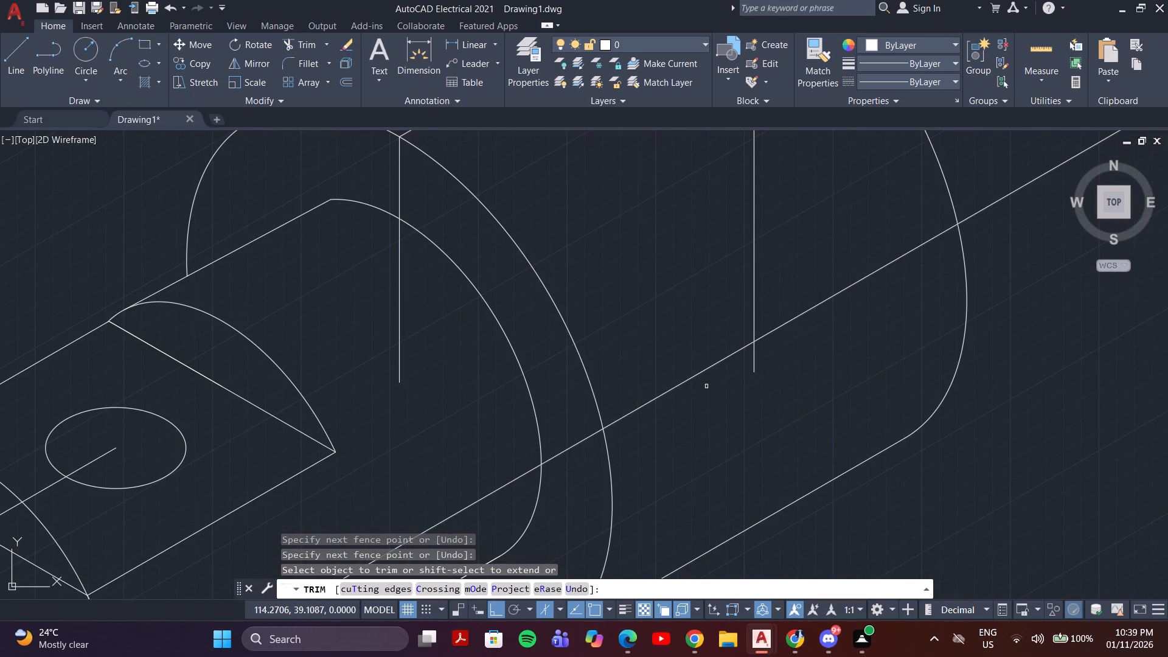
pyautogui.moveTo(743, 371); pyautogui.dragTo(772, 355)
pyautogui.scroll(-2, 760, 363)
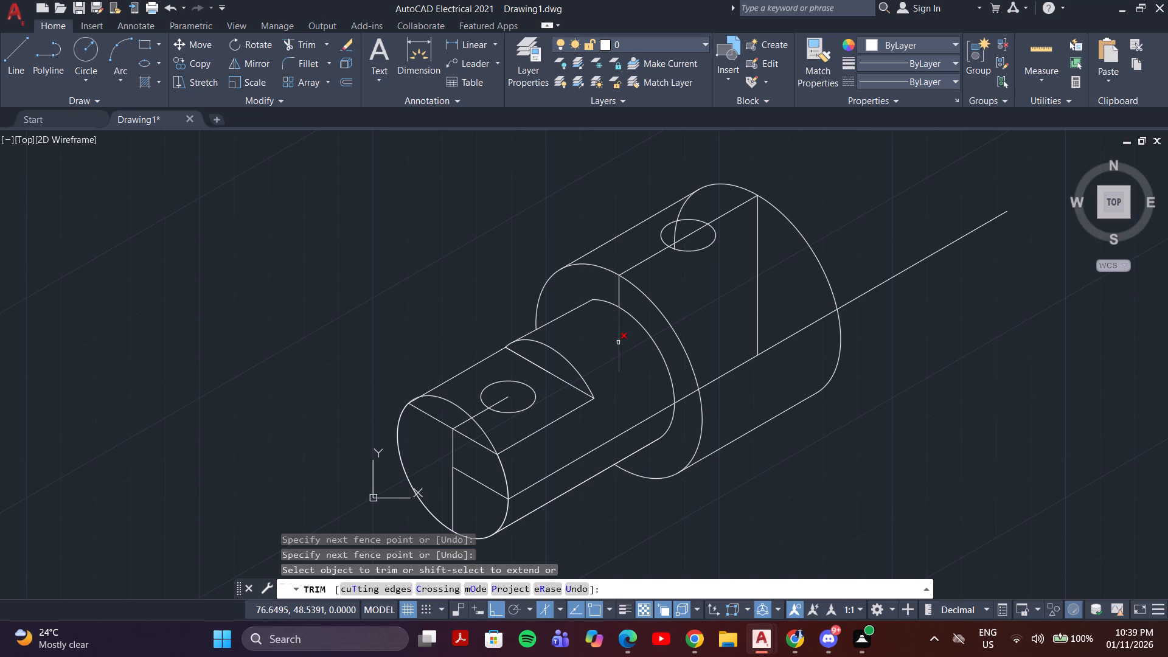
pyautogui.click(618, 342)
pyautogui.click(616, 294)
pyautogui.click(625, 294)
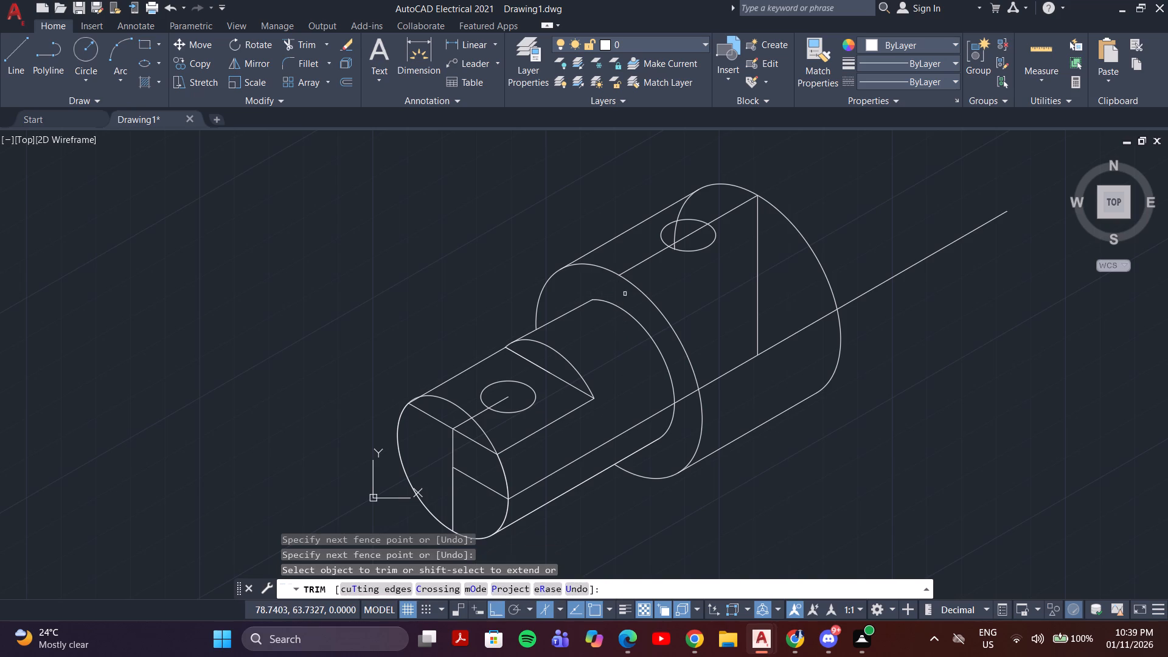
# Trim the hidden part of the rear 60-diameter arc from the rear isocircle up to the upper tangent line.
pyautogui.scroll(2, 688, 237)
pyautogui.scroll(-2, 685, 237)
pyautogui.click(670, 237)
pyautogui.scroll(6, 673, 242)
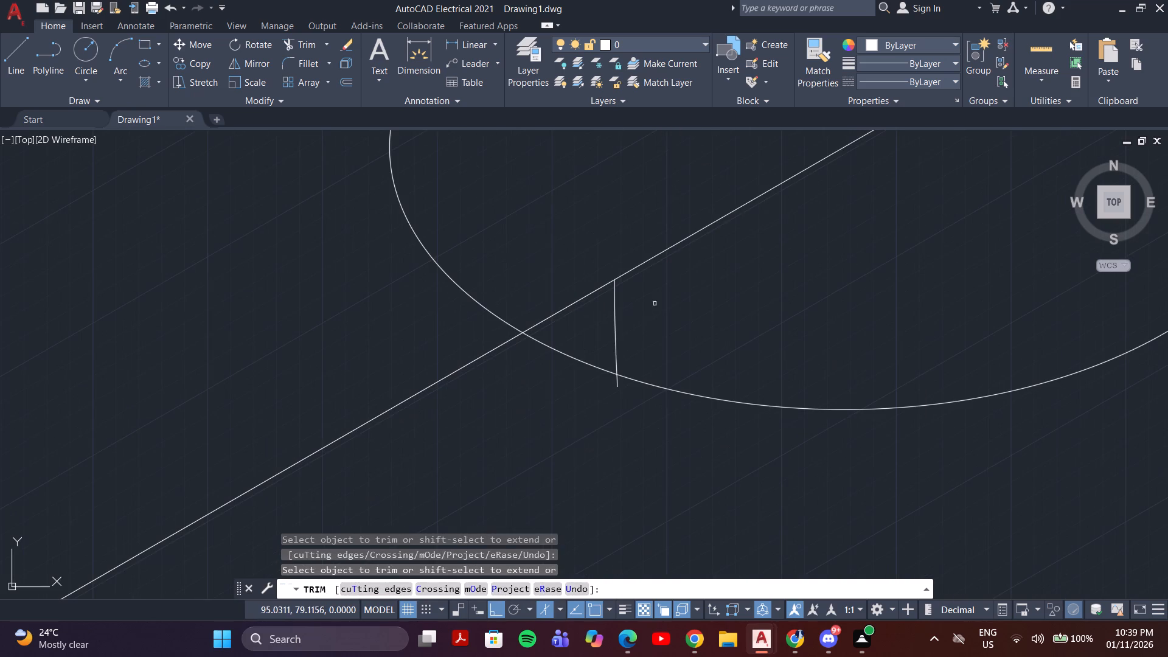
pyautogui.click(655, 304)
pyautogui.click(586, 333)
pyautogui.scroll(3, 605, 423)
pyautogui.moveTo(680, 286); pyautogui.dragTo(614, 259)
pyautogui.scroll(-5, 611, 259)
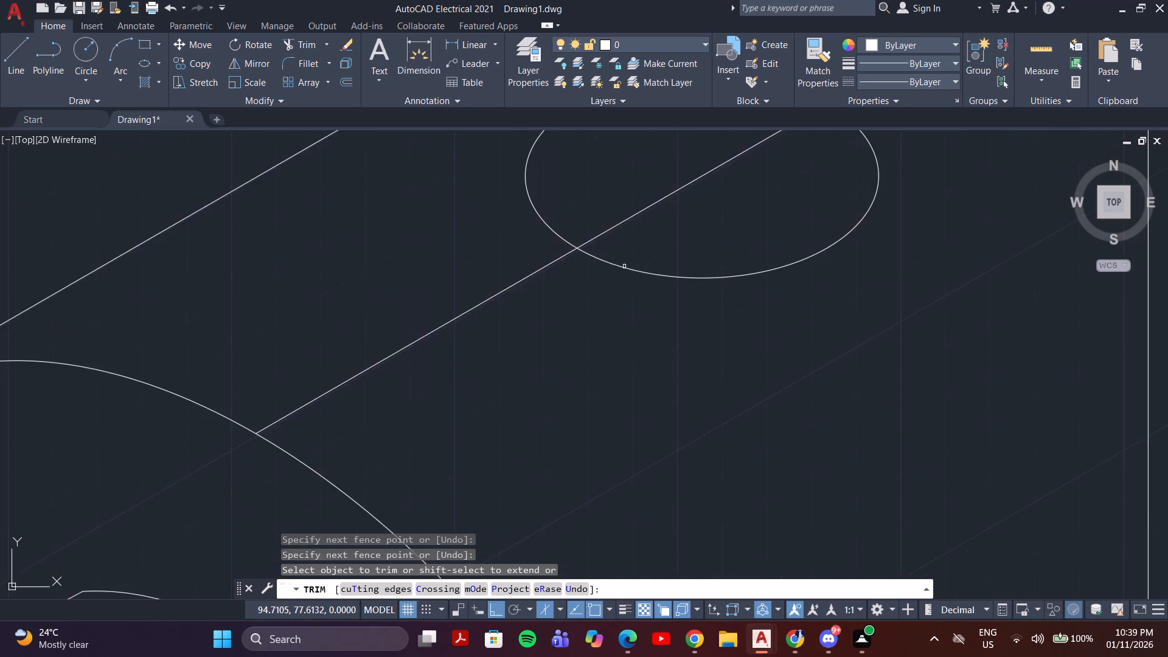
pyautogui.scroll(-3, 640, 257)
pyautogui.moveTo(659, 356); pyautogui.dragTo(604, 485, button='middle')
pyautogui.scroll(3, 576, 322)
pyautogui.click(638, 341)
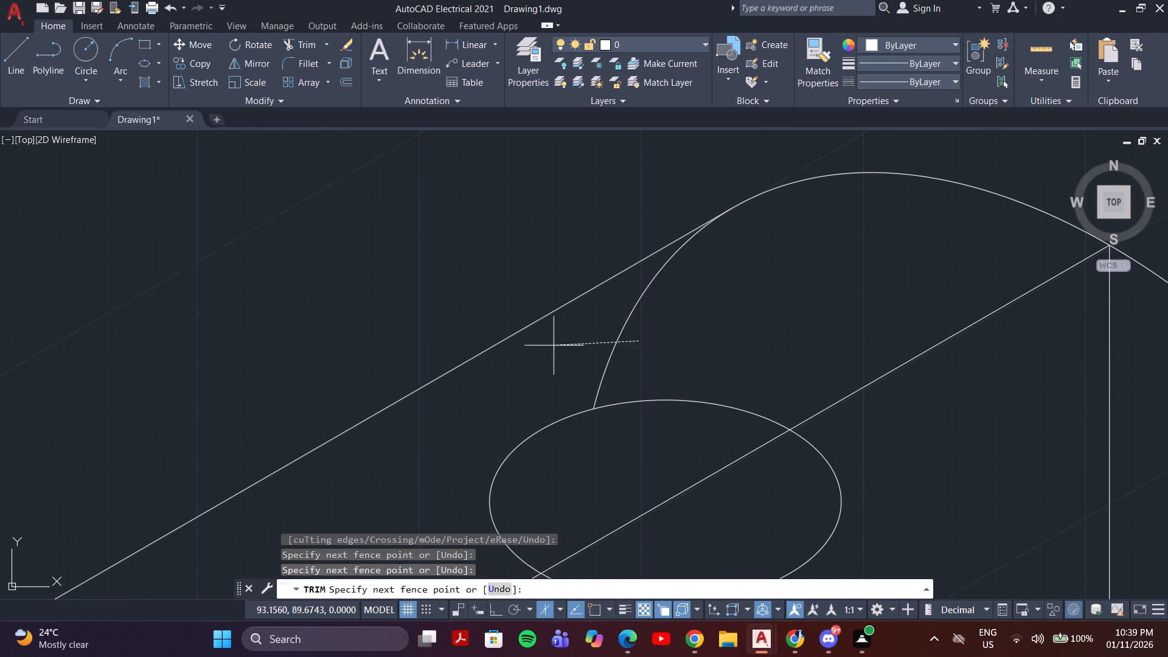
pyautogui.click(517, 355)
# Trim away the remaining vertical line below the top of the rear 60-diameter arc.
pyautogui.scroll(-6, 664, 403)
pyautogui.scroll(4, 711, 411)
pyautogui.click(651, 433)
pyautogui.click(544, 479)
pyautogui.scroll(-3, 547, 476)
pyautogui.moveTo(603, 423); pyautogui.dragTo(709, 383, button='middle')
pyautogui.press('Escape')
# Delete the two 25-unit 30° line segments that meet at the rear isocircle's centre.
pyautogui.click(601, 427)
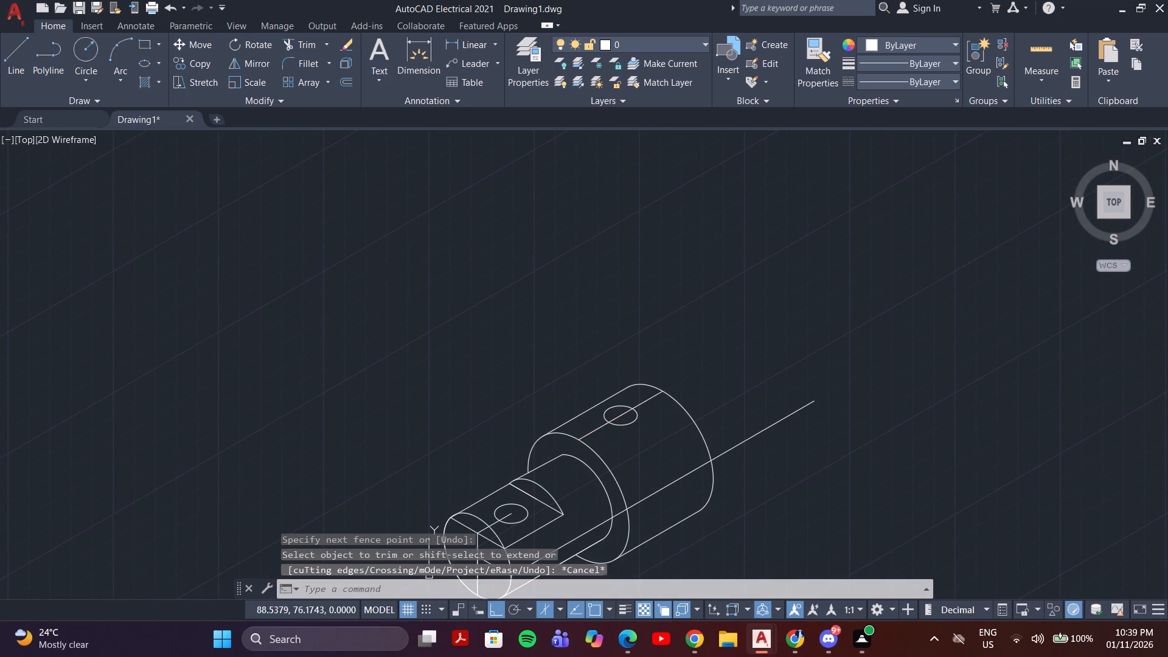
pyautogui.press('Delete')
pyautogui.scroll(4, 634, 422)
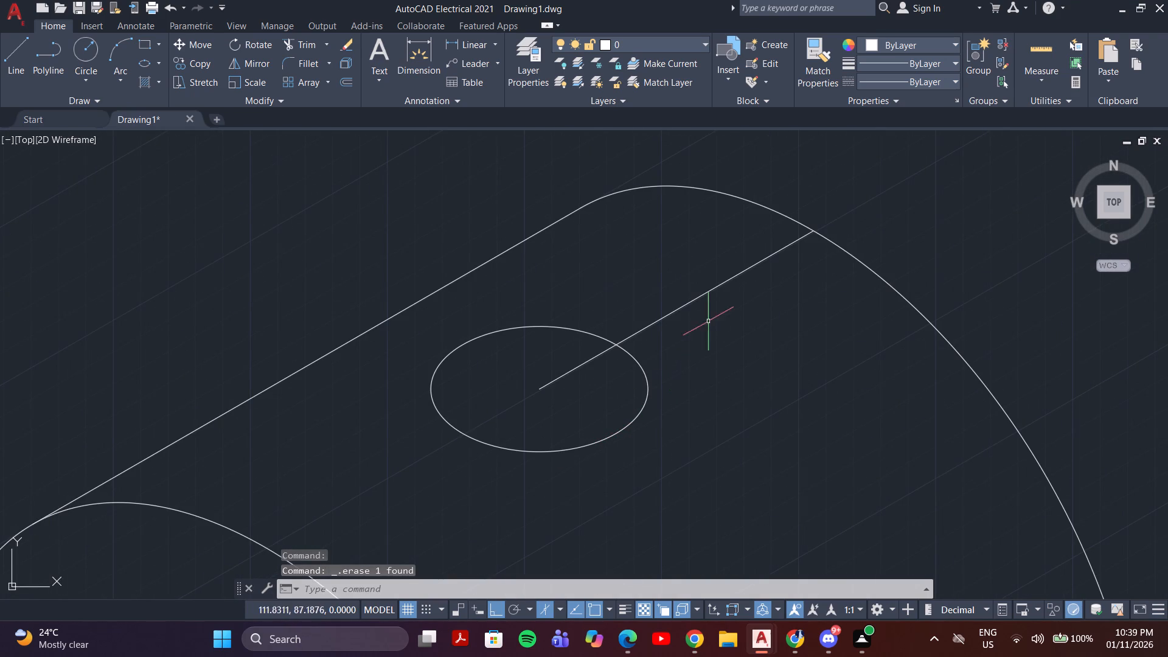
pyautogui.click(709, 315)
pyautogui.click(669, 284)
pyautogui.press('Delete')
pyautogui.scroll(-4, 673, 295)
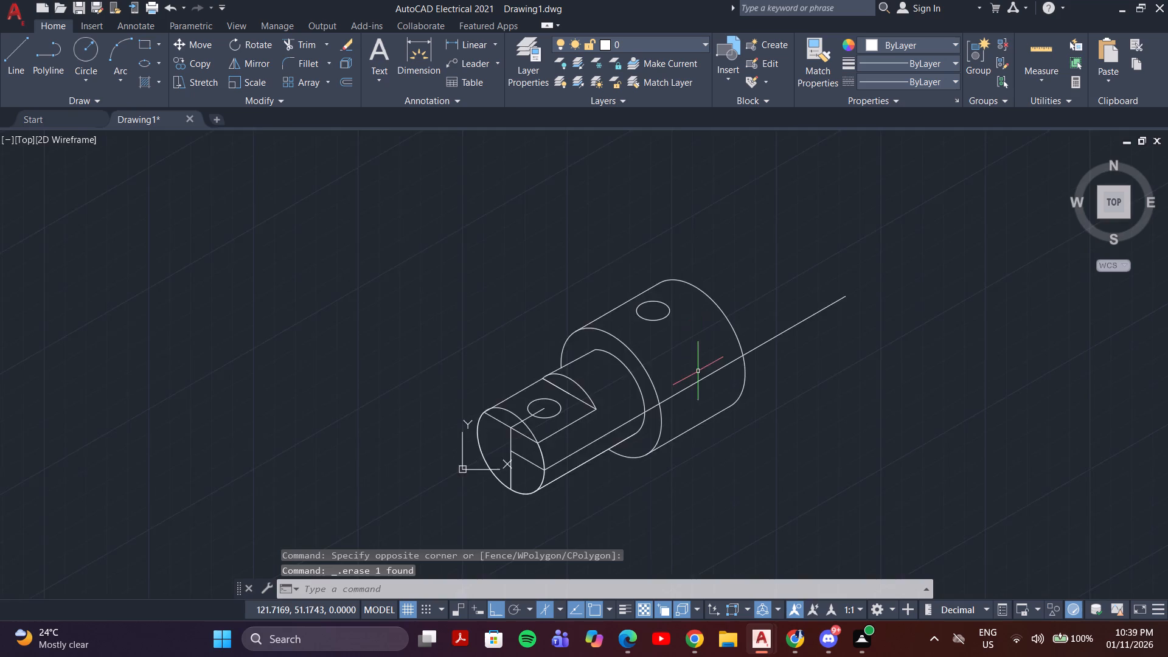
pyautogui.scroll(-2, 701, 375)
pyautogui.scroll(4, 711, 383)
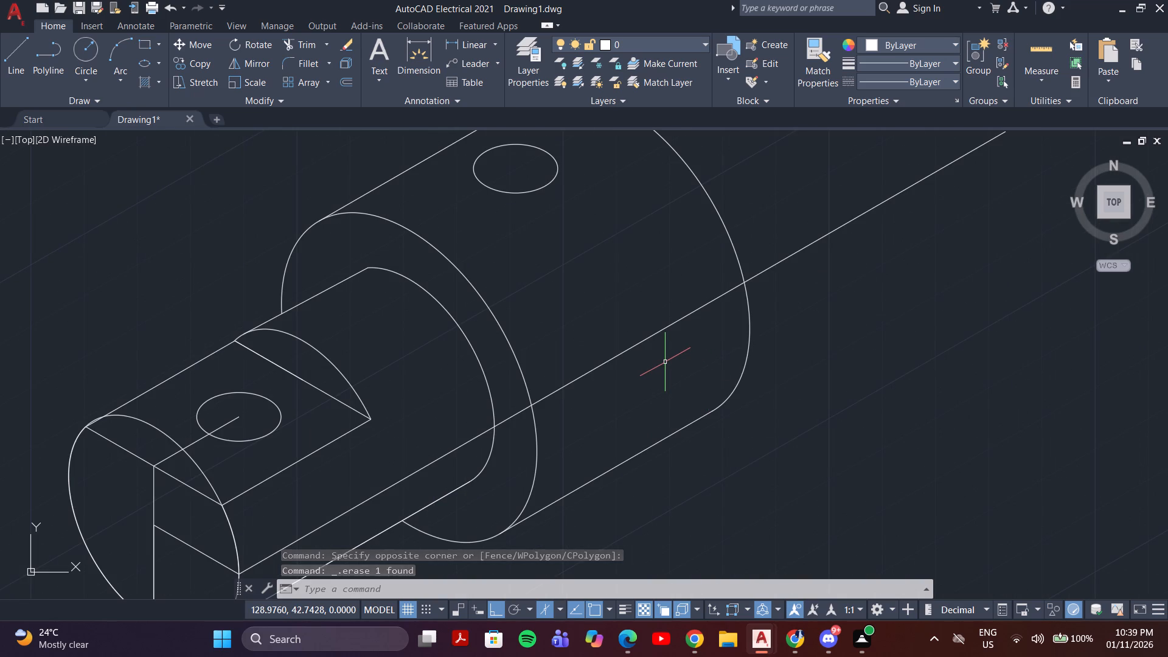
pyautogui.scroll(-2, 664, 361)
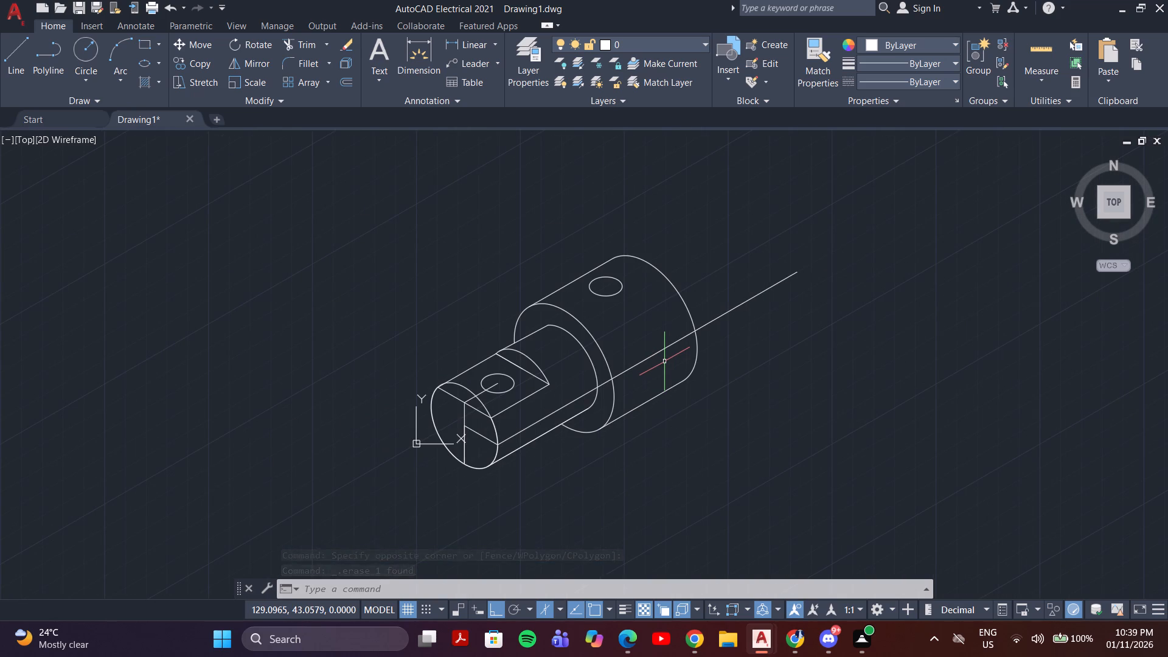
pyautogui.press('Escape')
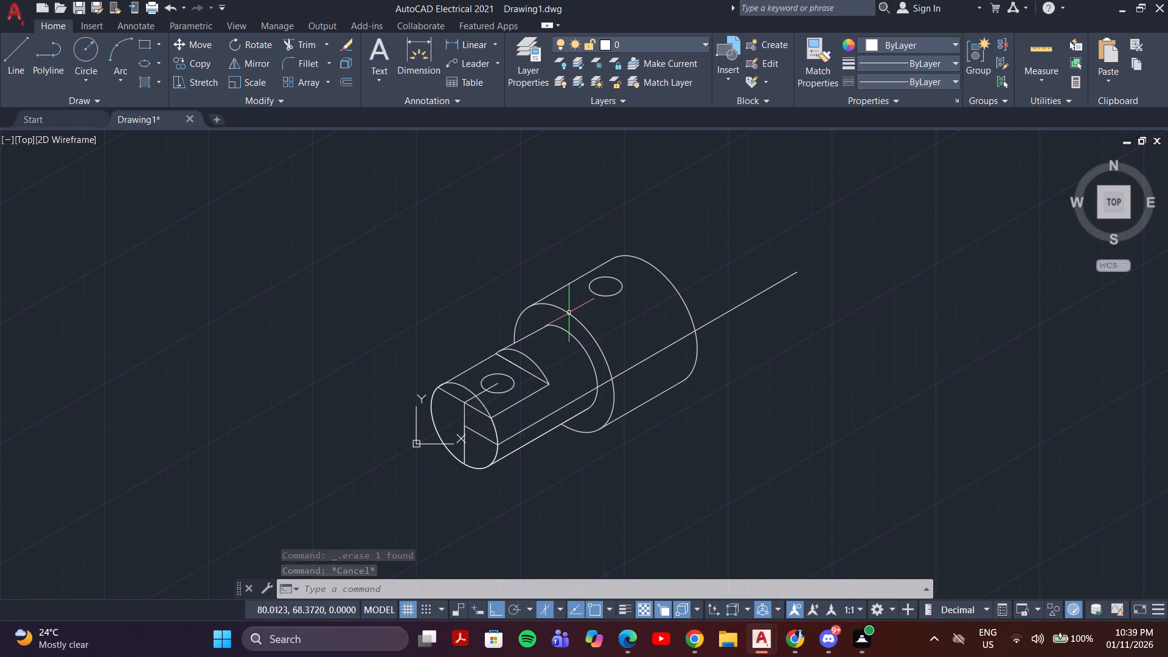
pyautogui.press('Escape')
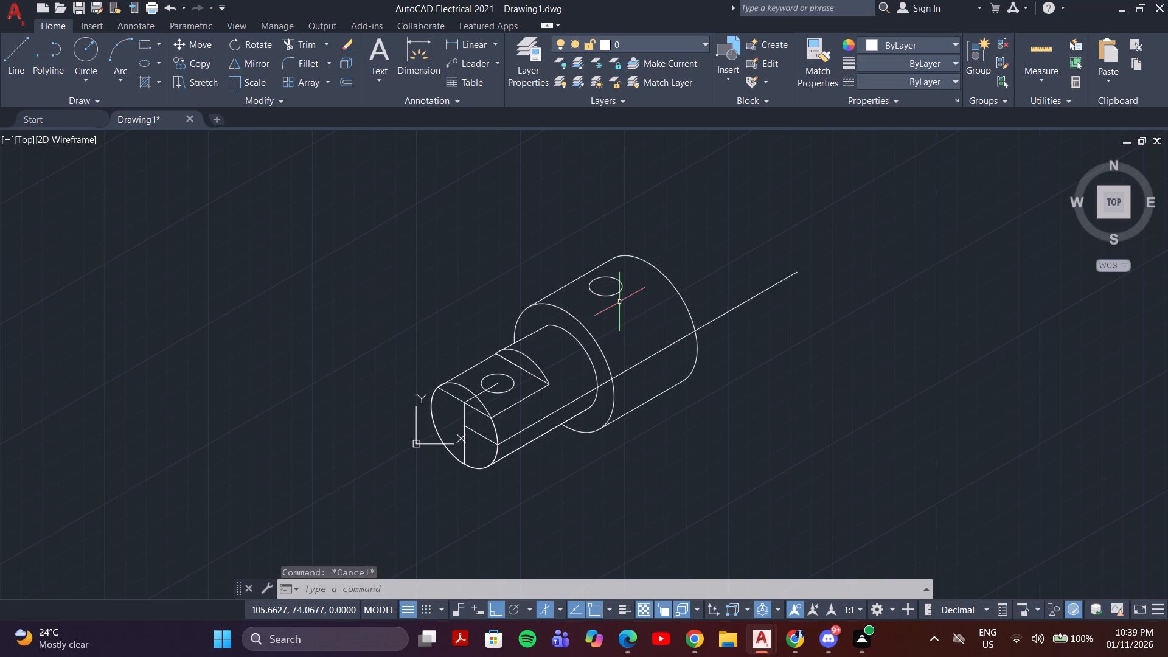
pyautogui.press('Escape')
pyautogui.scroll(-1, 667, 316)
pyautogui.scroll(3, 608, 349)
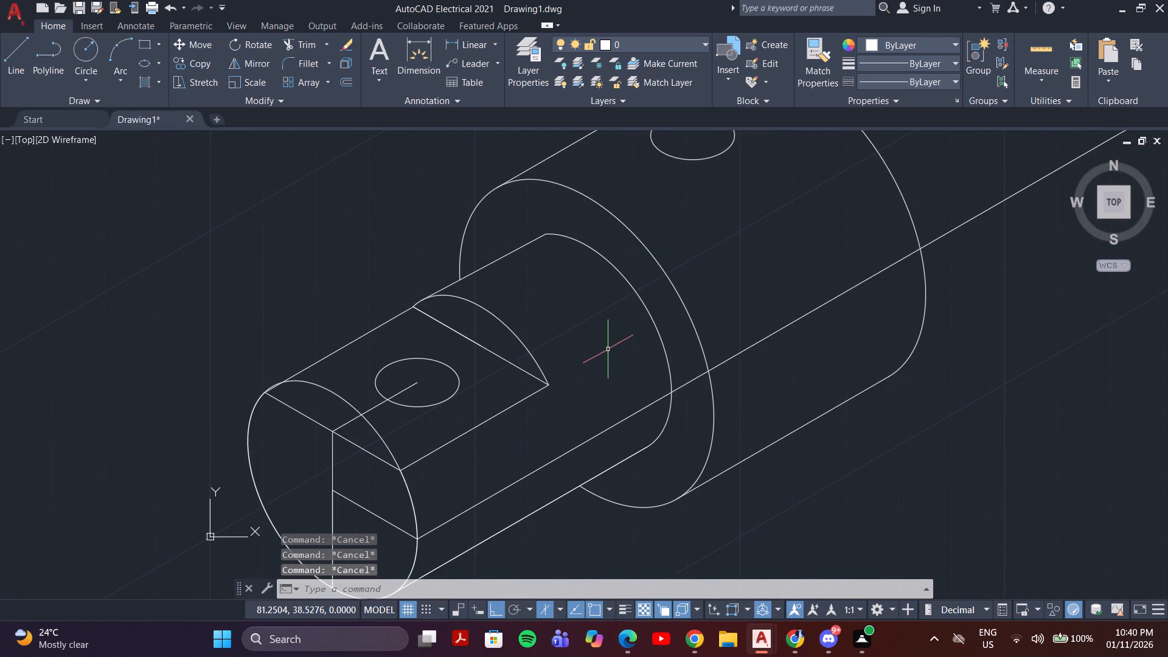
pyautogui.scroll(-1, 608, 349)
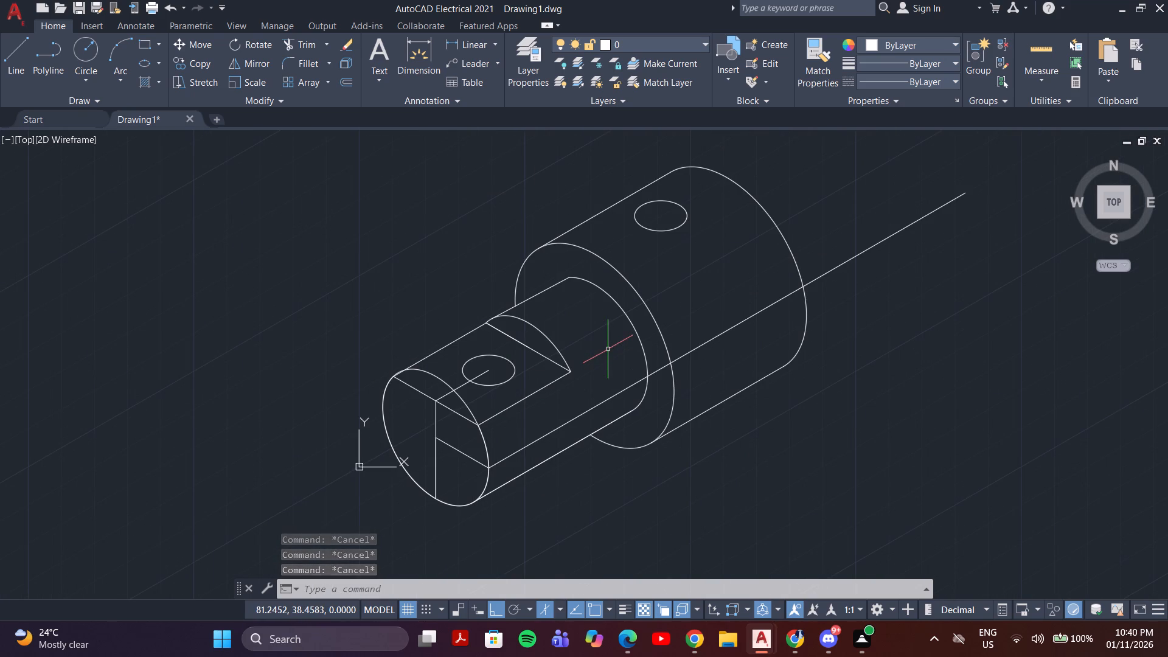
# Draw a 70-unit line at 30° backwards from the centre of the rear 60-diameter arc.
pyautogui.press('l')
pyautogui.press('Return')
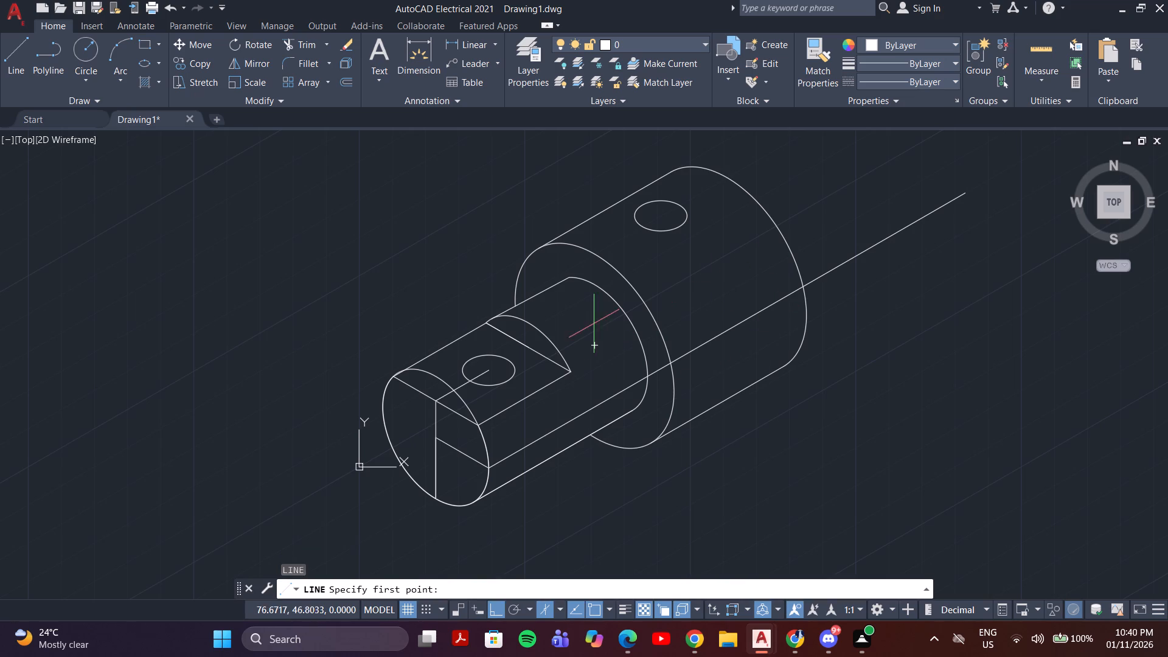
pyautogui.moveTo(804, 227); pyautogui.dragTo(707, 287, button='middle')
pyautogui.click(633, 327)
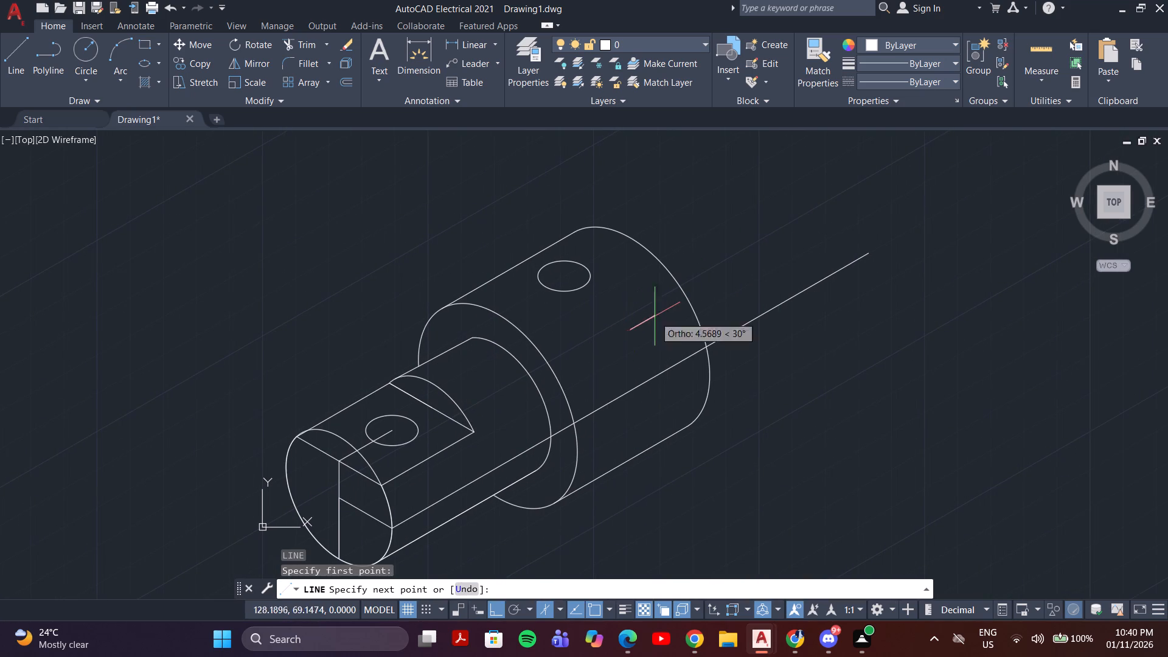
pyautogui.scroll(-2, 770, 248)
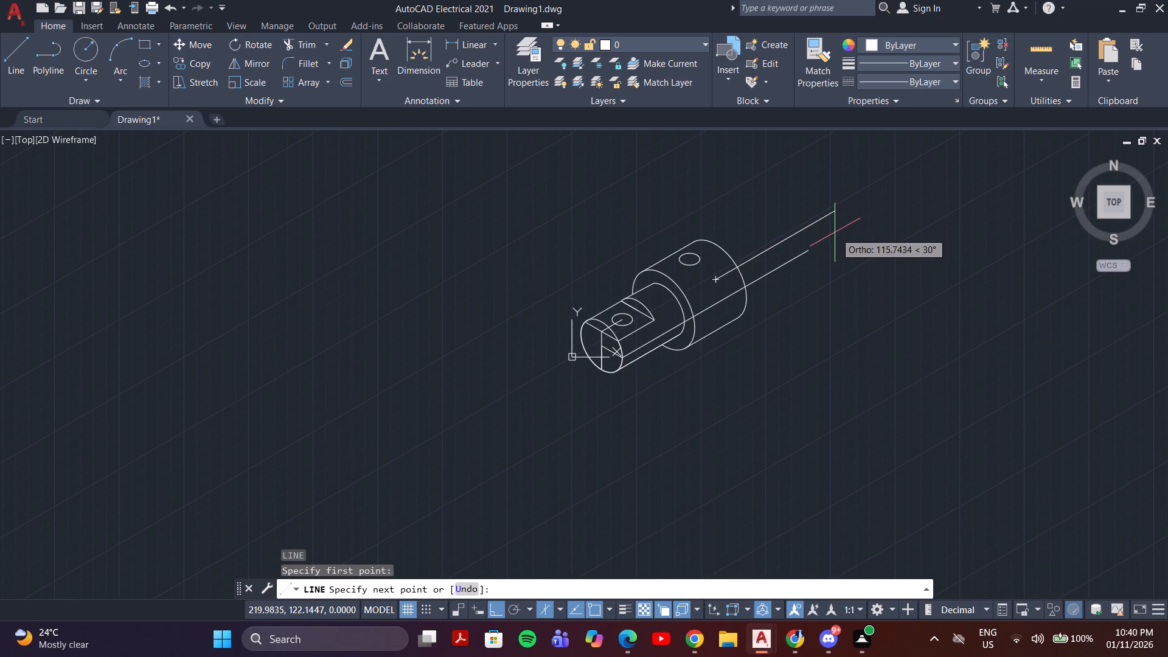
pyautogui.moveTo(835, 232); pyautogui.dragTo(576, 269, button='middle')
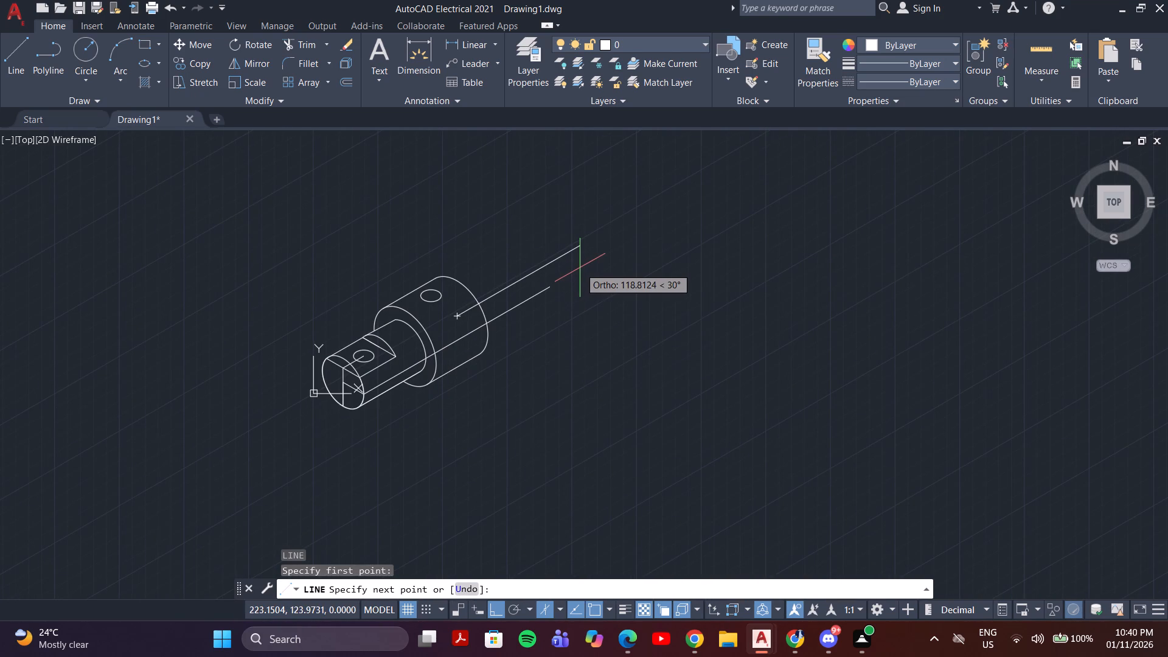
pyautogui.write('70')
pyautogui.press('Return')
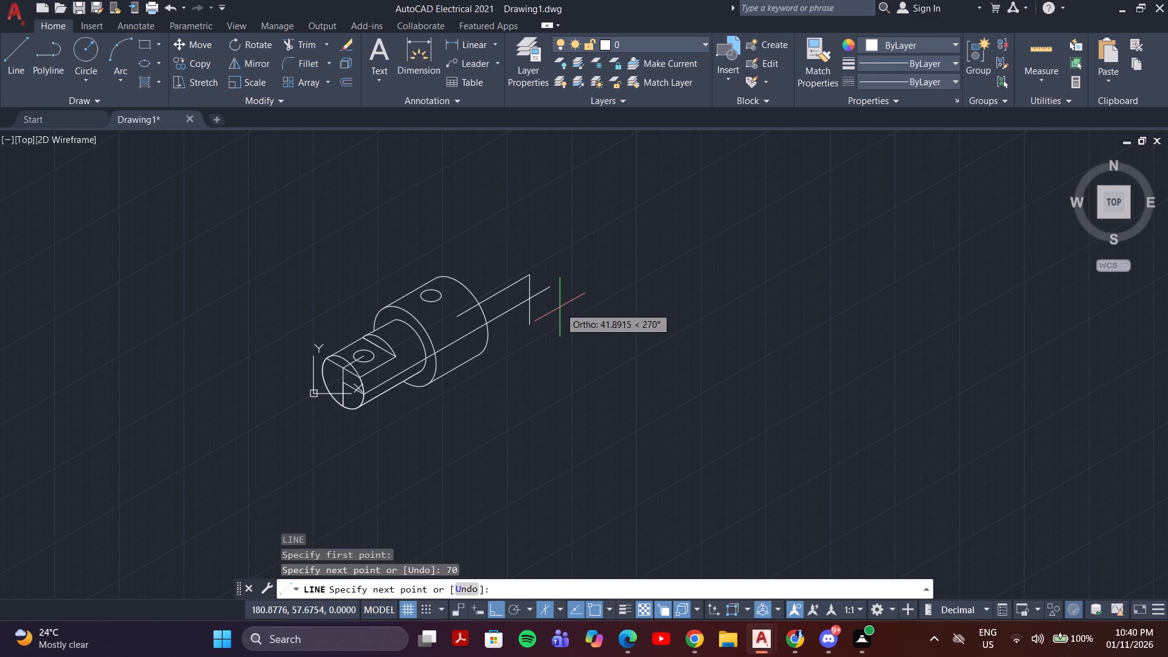
pyautogui.press('Escape')
# Draw a vertical construction line downwards from the outer end of the 70-unit line, crossing the long 30° line.
pyautogui.scroll(2, 529, 308)
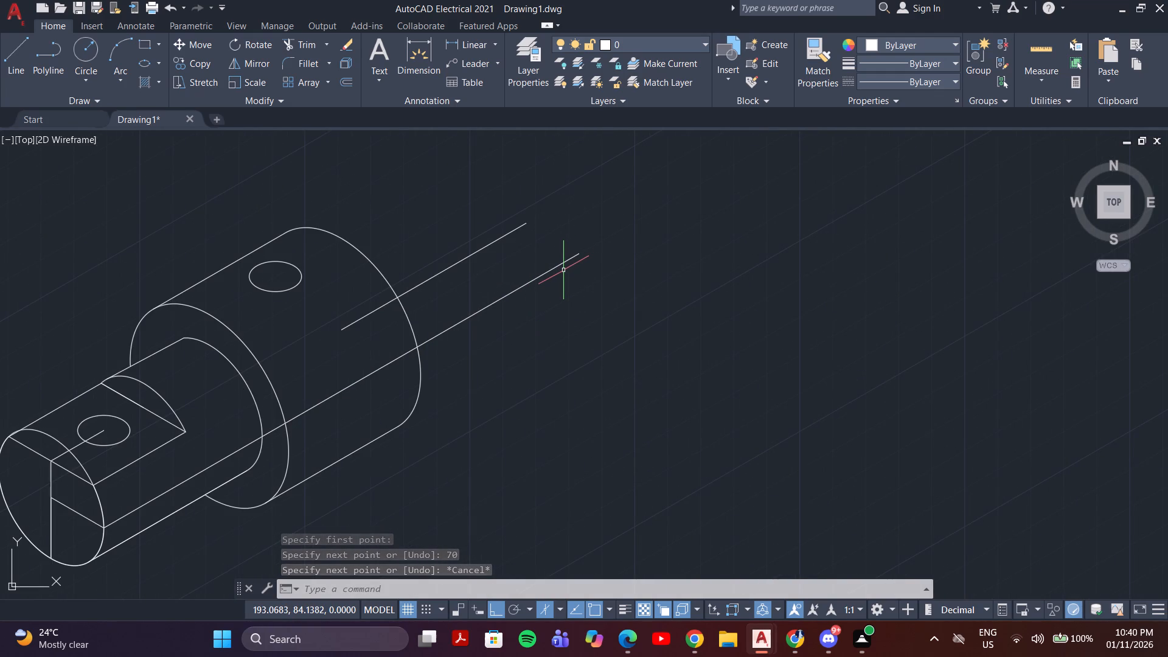
pyautogui.press('l')
pyautogui.press('Return')
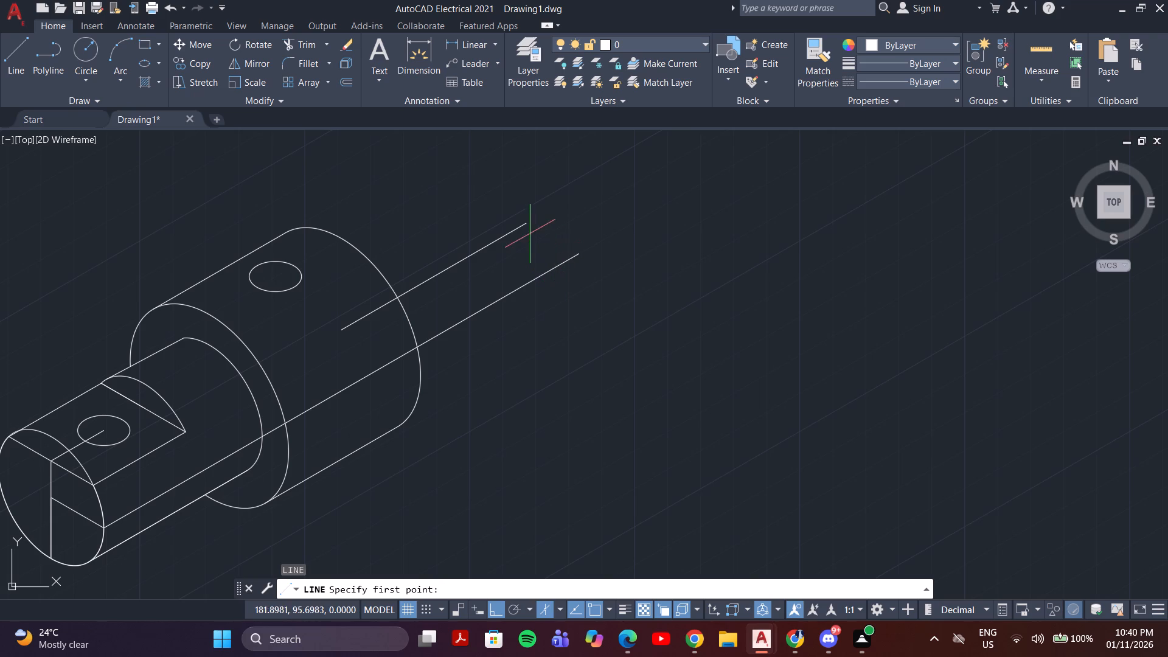
pyautogui.click(526, 224)
pyautogui.click(561, 429)
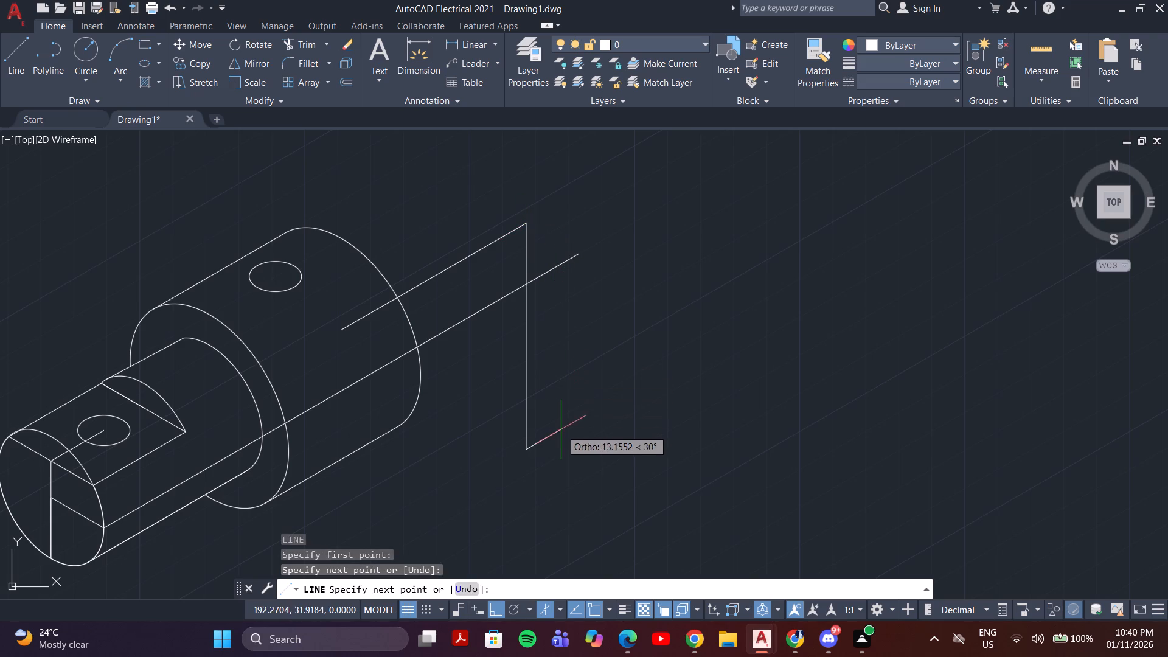
pyautogui.press('Escape')
# Trim the end of the long 30° line that extends beyond the vertical construction line.
pyautogui.write('tr')
pyautogui.press('Return')
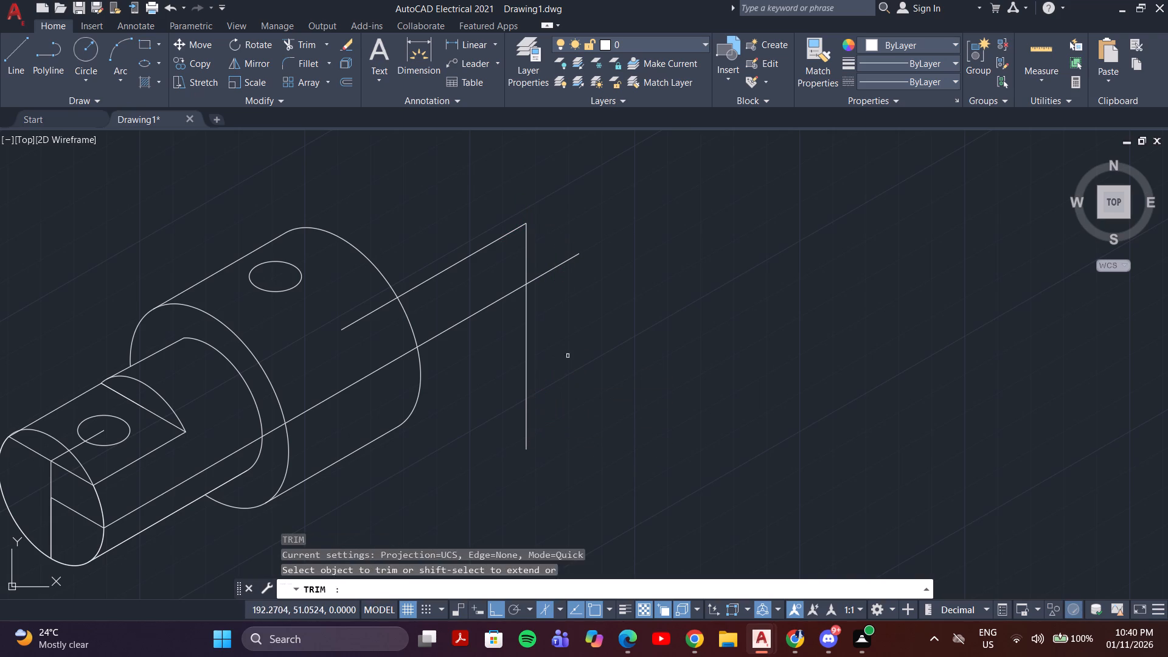
pyautogui.moveTo(574, 313); pyautogui.dragTo(566, 249)
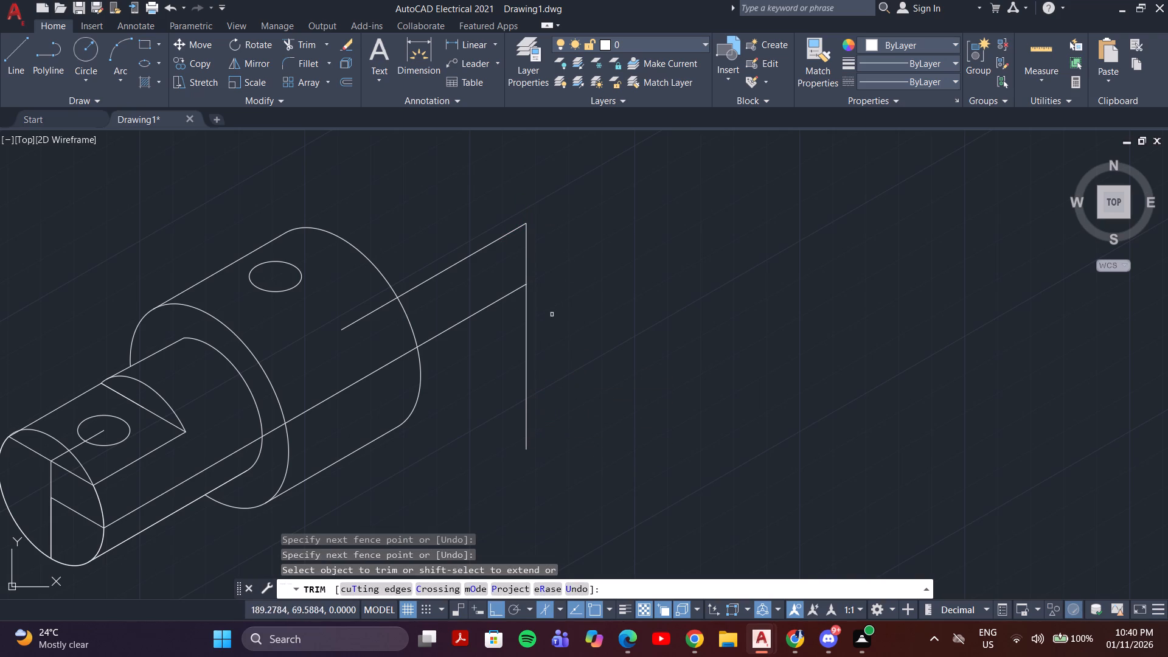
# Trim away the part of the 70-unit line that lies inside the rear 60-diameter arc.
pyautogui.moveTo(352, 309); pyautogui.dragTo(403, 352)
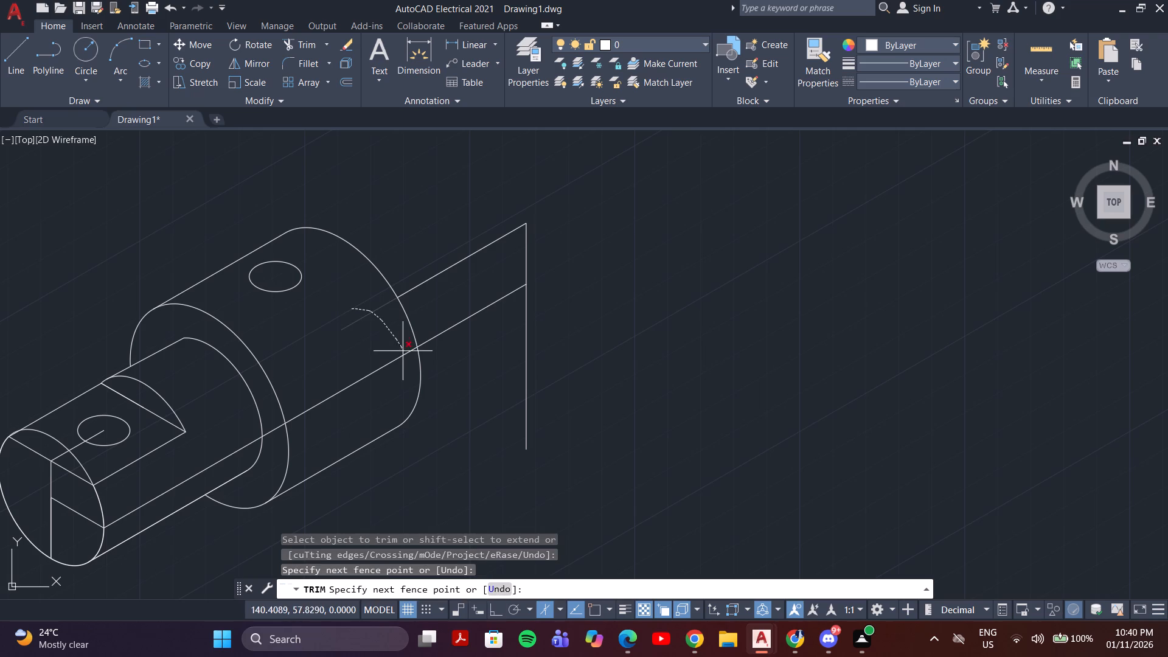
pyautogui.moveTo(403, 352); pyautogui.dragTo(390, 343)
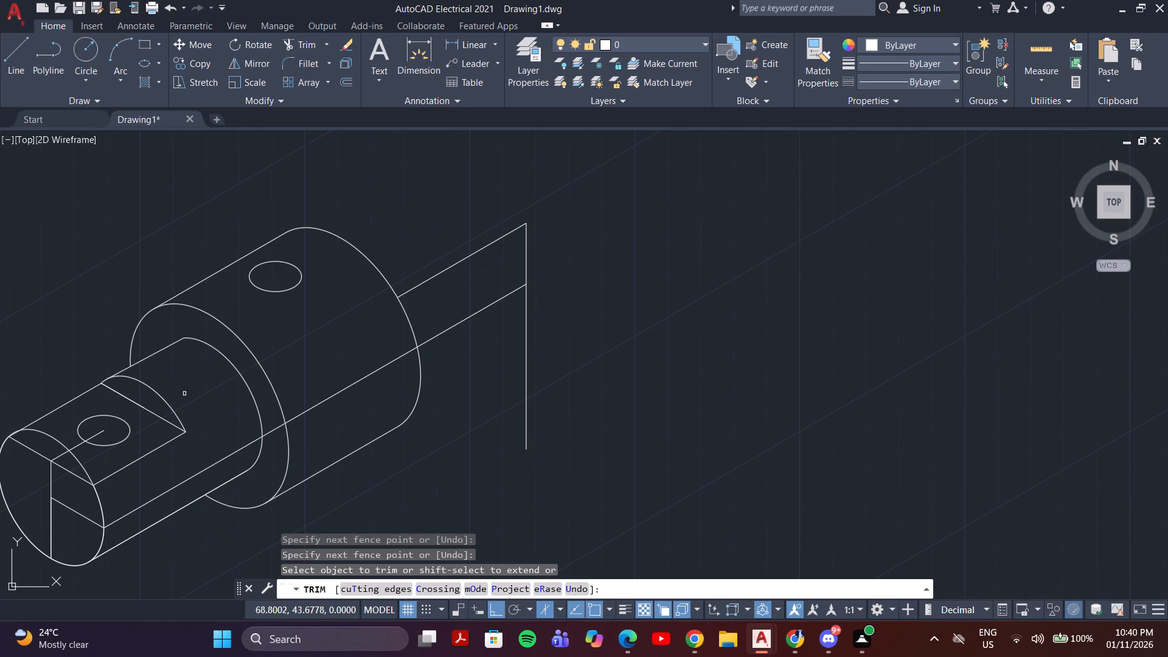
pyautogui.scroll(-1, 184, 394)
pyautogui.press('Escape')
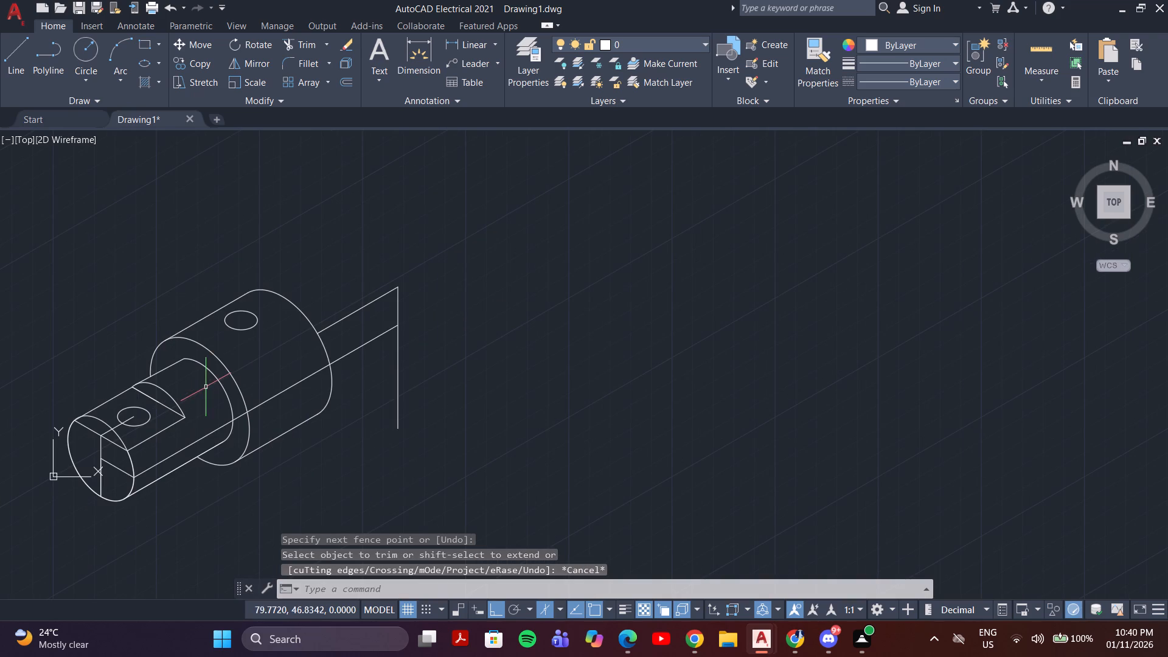
# Check the length of the remaining 30° line behind the rear 60-diameter arc with an aligned dimension.
pyautogui.click(215, 381)
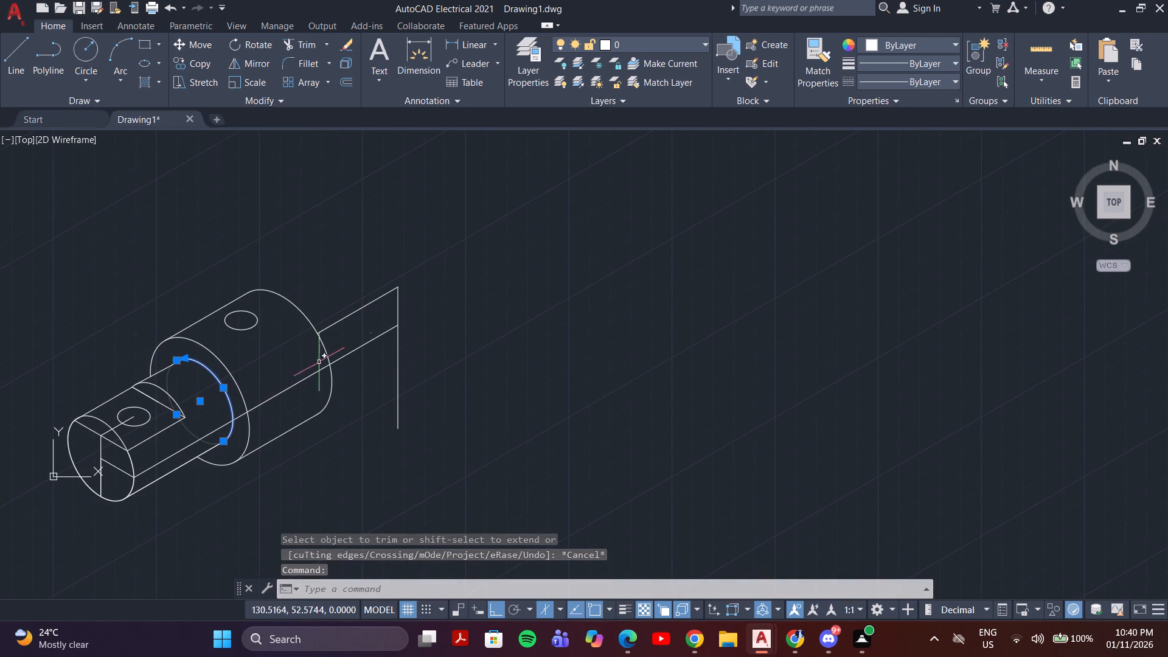
pyautogui.press('Escape')
pyautogui.click(358, 308)
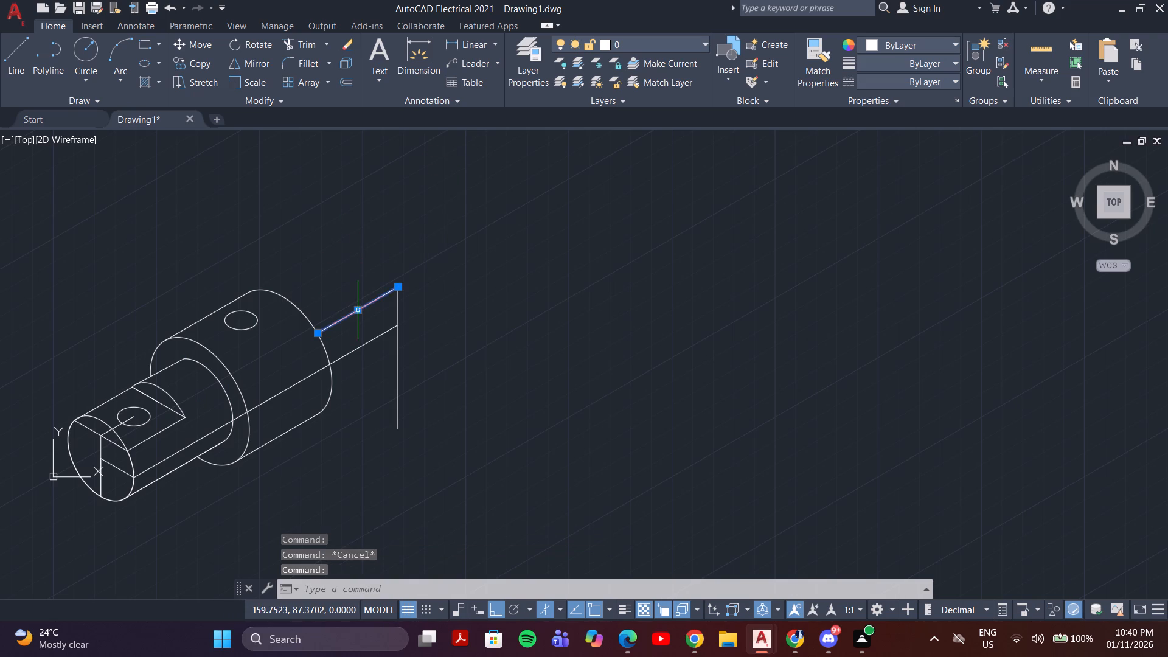
pyautogui.press('Escape')
pyautogui.click(482, 46)
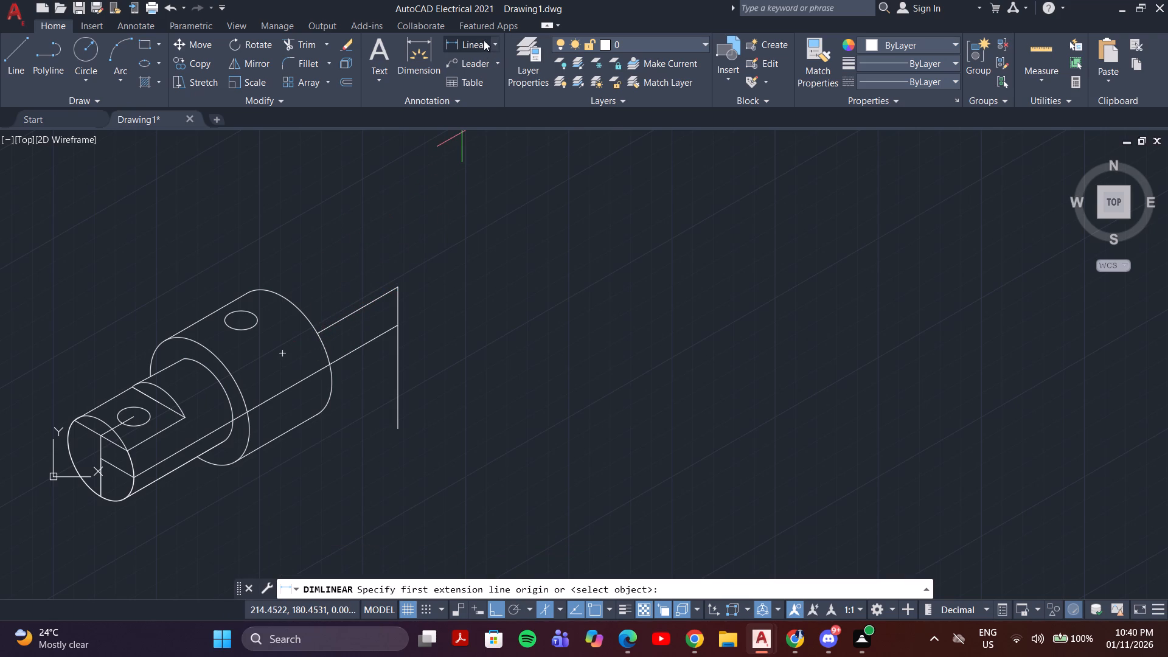
pyautogui.click(490, 42)
pyautogui.click(492, 44)
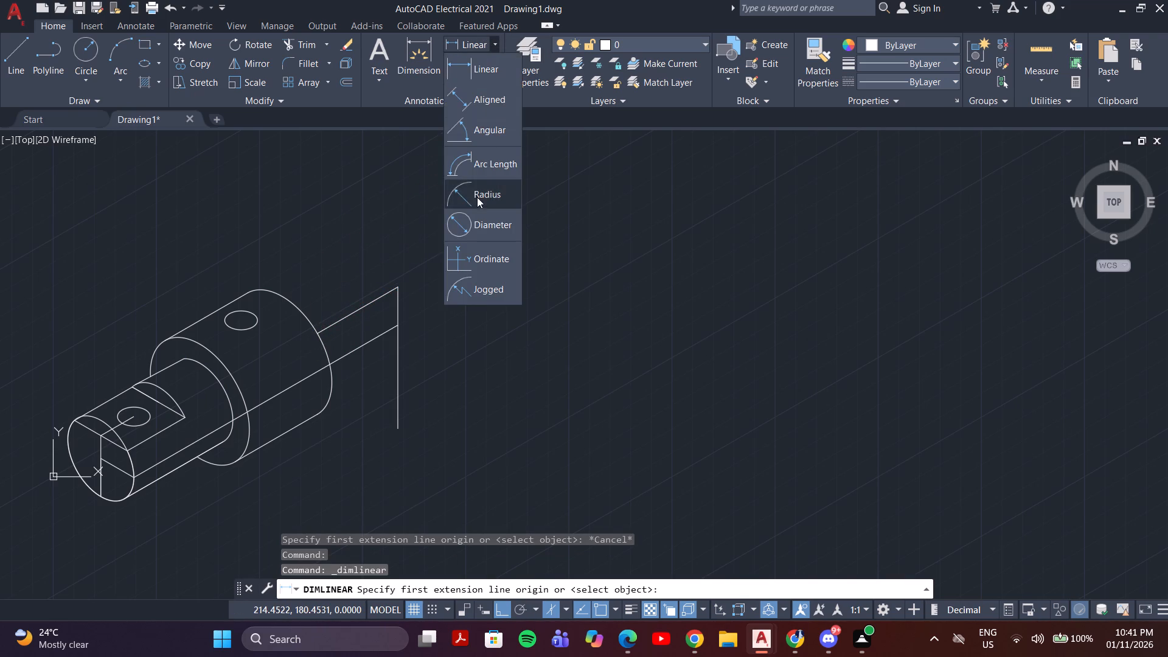
pyautogui.click(491, 106)
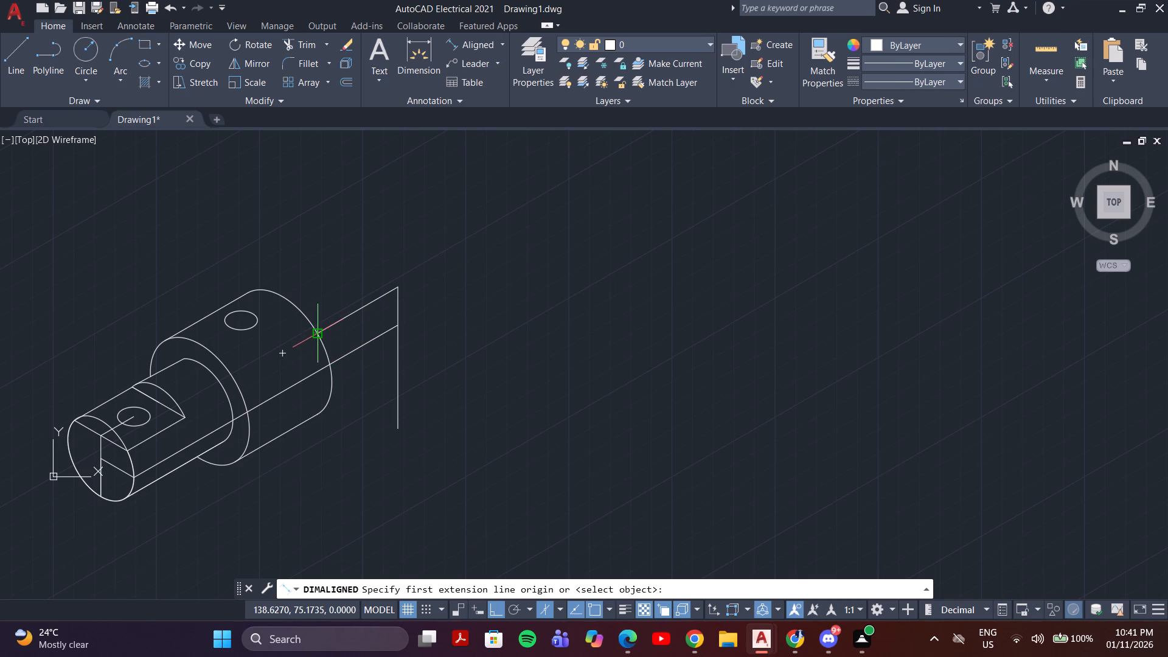
pyautogui.click(320, 335)
pyautogui.click(401, 288)
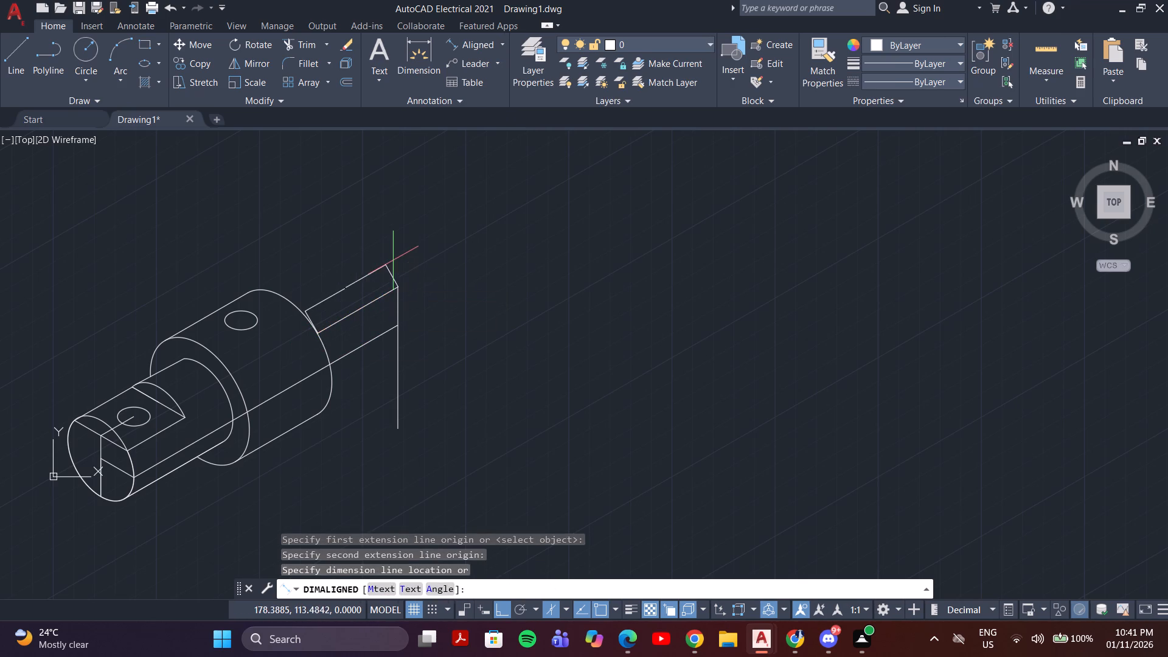
pyautogui.scroll(4, 392, 260)
pyautogui.scroll(2, 120, 377)
pyautogui.moveTo(22, 423); pyautogui.dragTo(366, 319, button='middle')
pyautogui.scroll(-1, 338, 366)
pyautogui.scroll(5, 336, 366)
pyautogui.scroll(-7, 336, 366)
pyautogui.press('Escape')
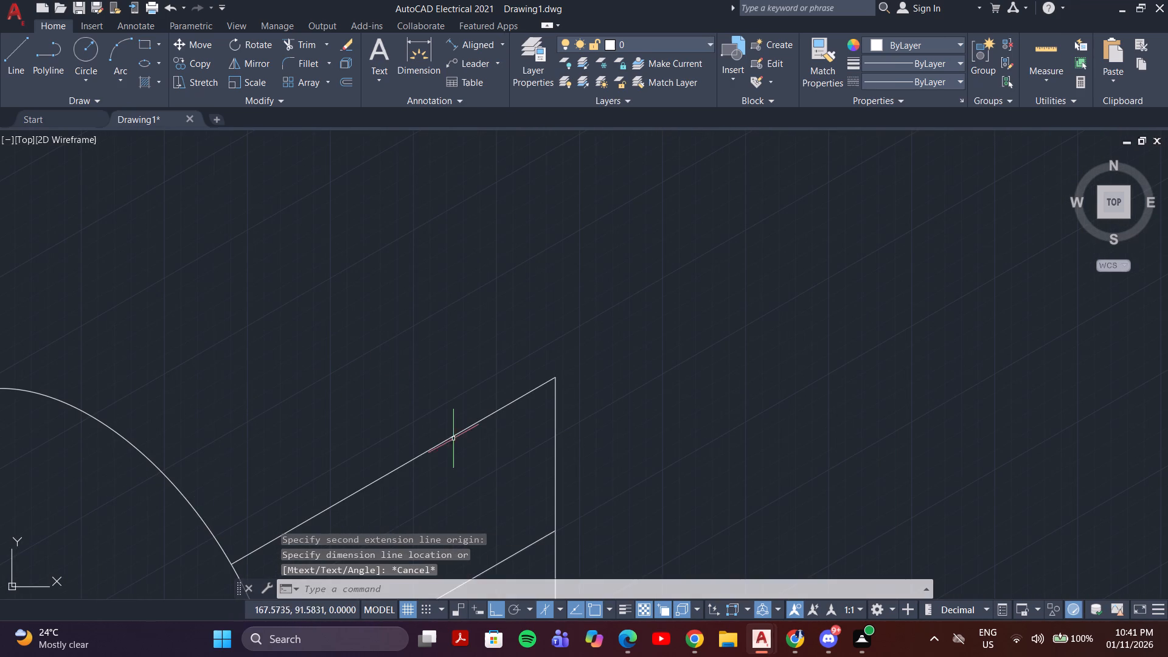
# Delete the shortened upper 30° line behind the rear 60-diameter arc and the vertical construction line at its end.
pyautogui.moveTo(457, 447); pyautogui.dragTo(456, 439)
pyautogui.click(433, 403)
pyautogui.press('Delete')
pyautogui.scroll(-3, 674, 493)
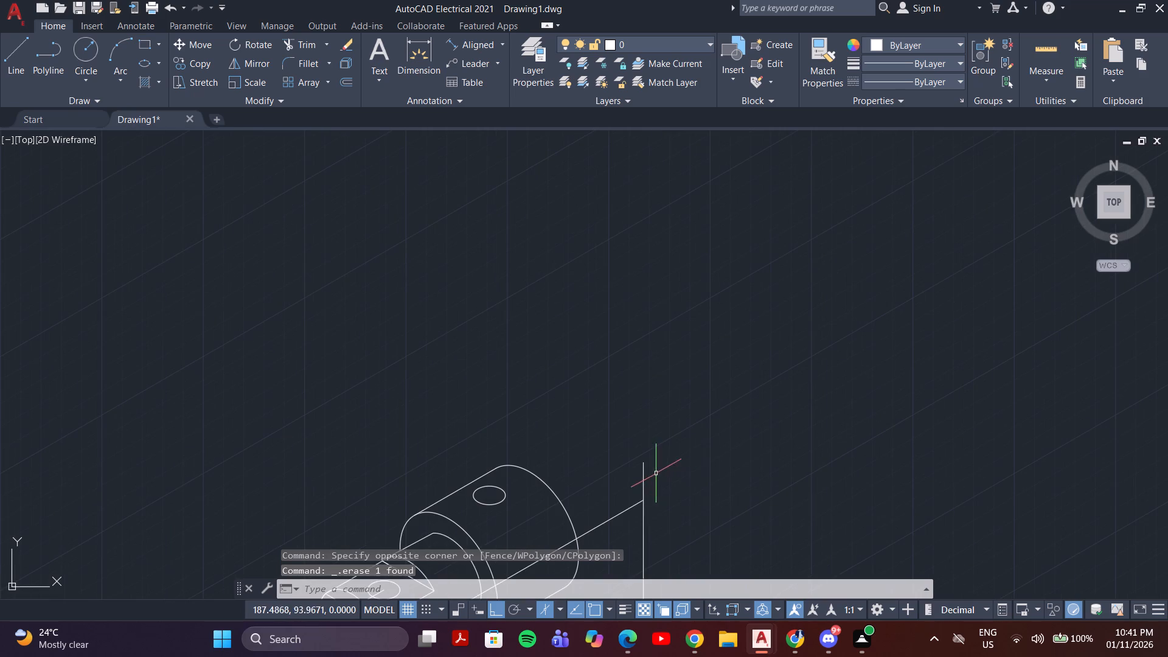
pyautogui.click(656, 473)
pyautogui.click(636, 495)
pyautogui.press('Delete')
pyautogui.moveTo(652, 507); pyautogui.dragTo(650, 373, button='middle')
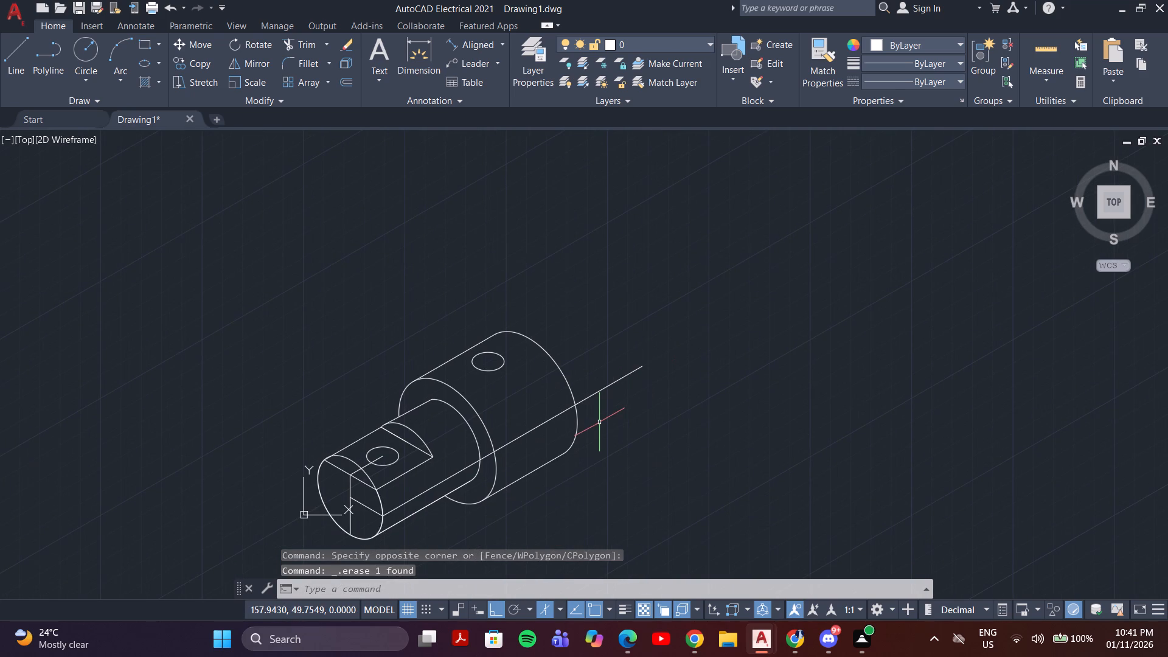
# Draw a full 70-unit line at 30° backwards from the centre of the rear 60-diameter arc.
pyautogui.press('l')
pyautogui.press('Return')
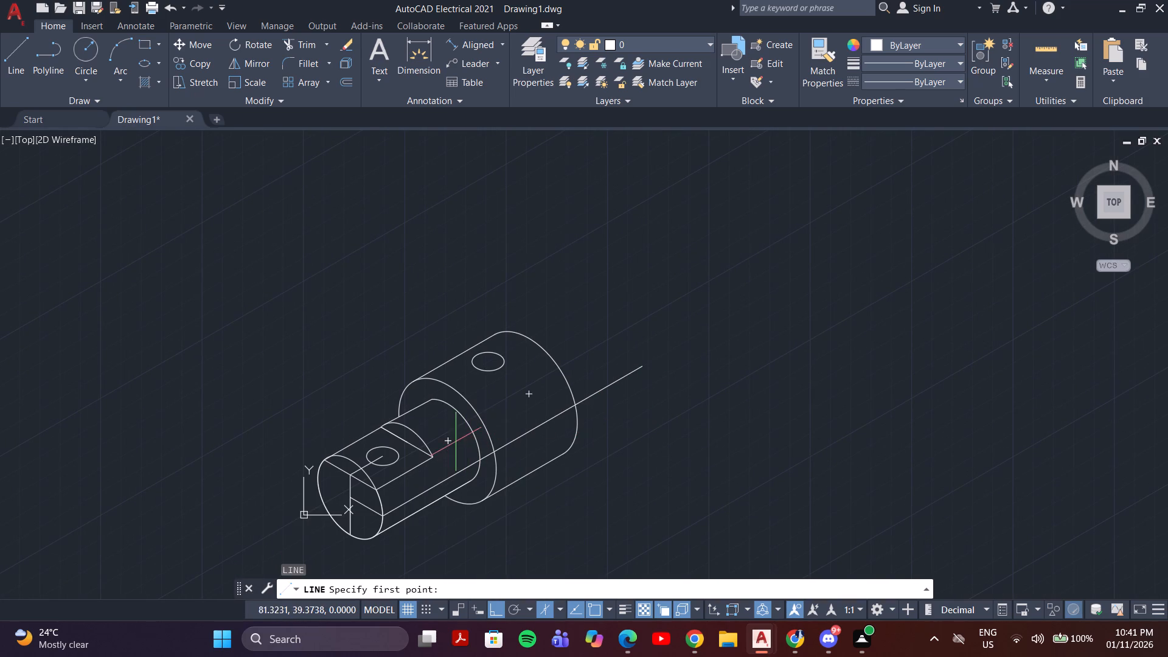
pyautogui.click(530, 394)
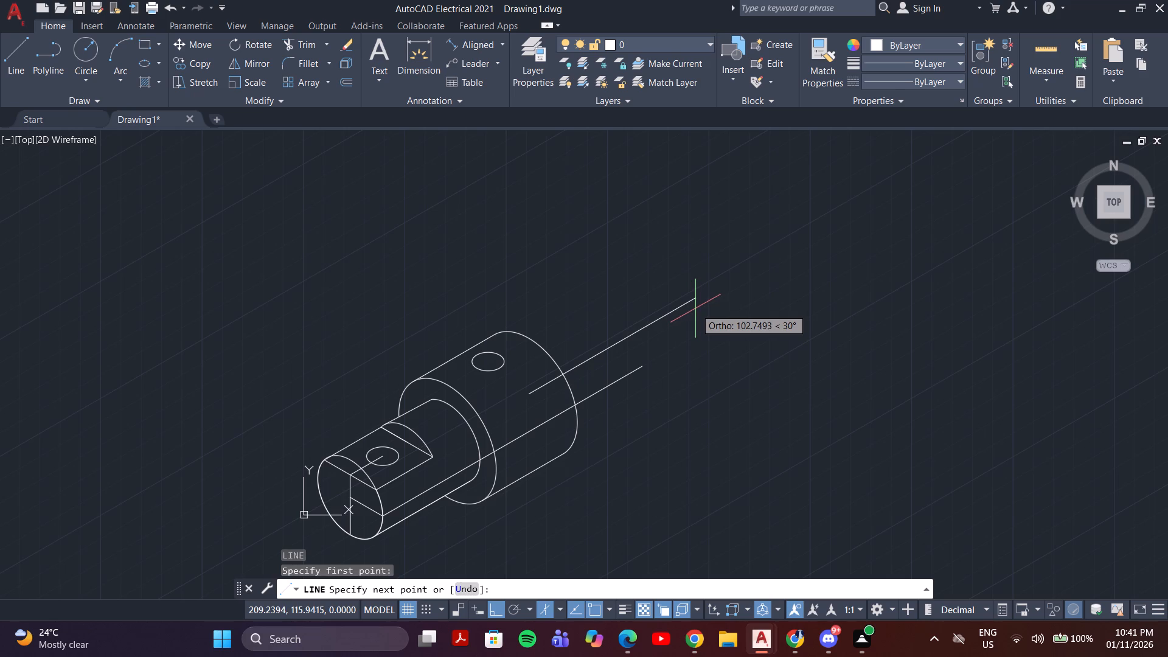
pyautogui.write('70')
pyautogui.press('Return')
pyautogui.press('Escape')
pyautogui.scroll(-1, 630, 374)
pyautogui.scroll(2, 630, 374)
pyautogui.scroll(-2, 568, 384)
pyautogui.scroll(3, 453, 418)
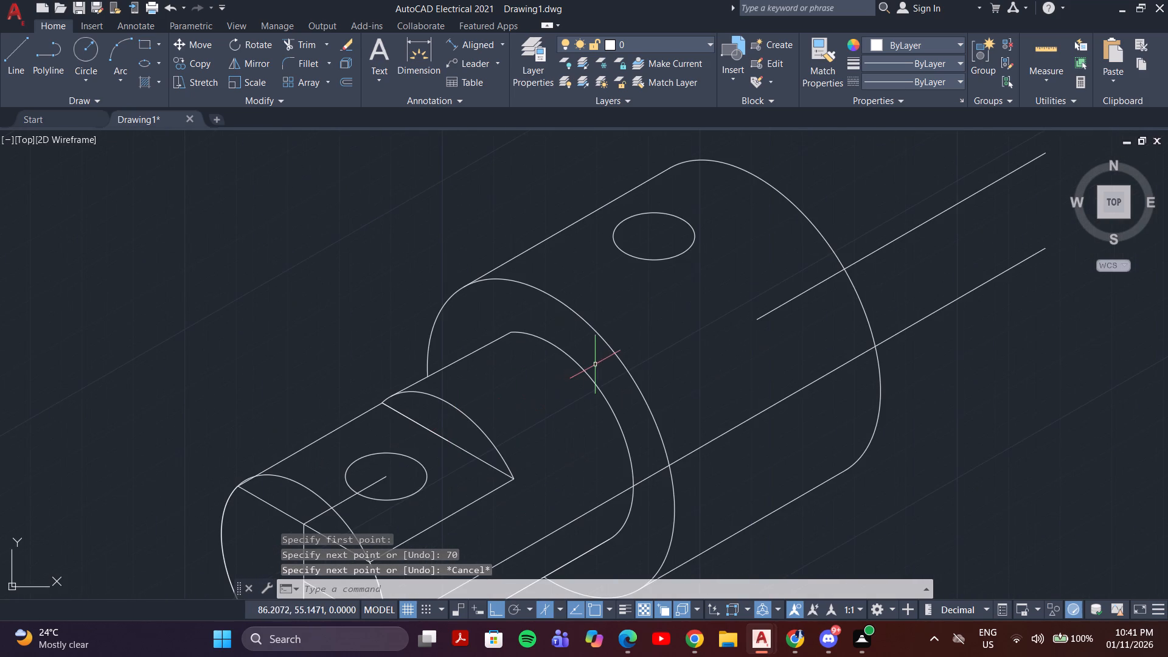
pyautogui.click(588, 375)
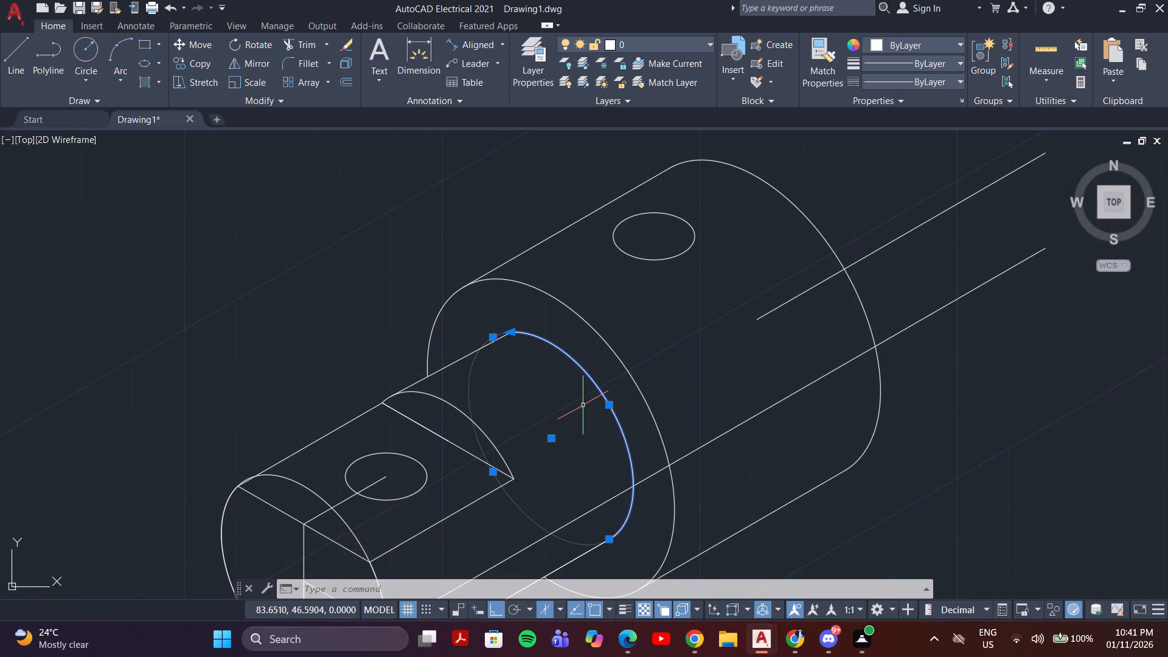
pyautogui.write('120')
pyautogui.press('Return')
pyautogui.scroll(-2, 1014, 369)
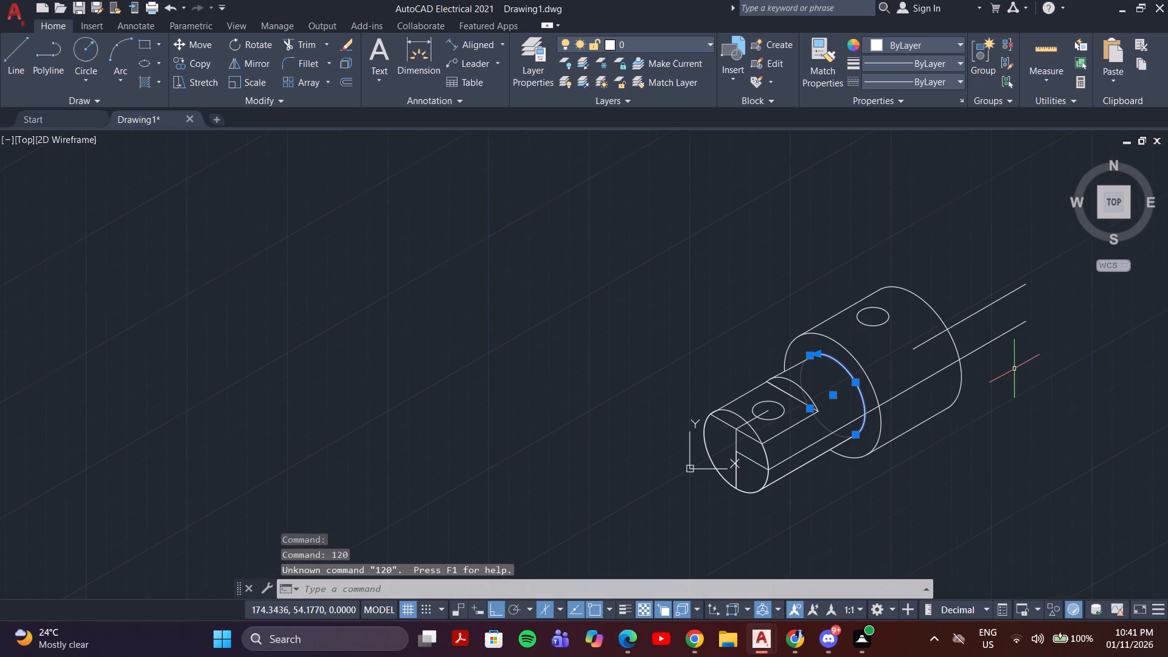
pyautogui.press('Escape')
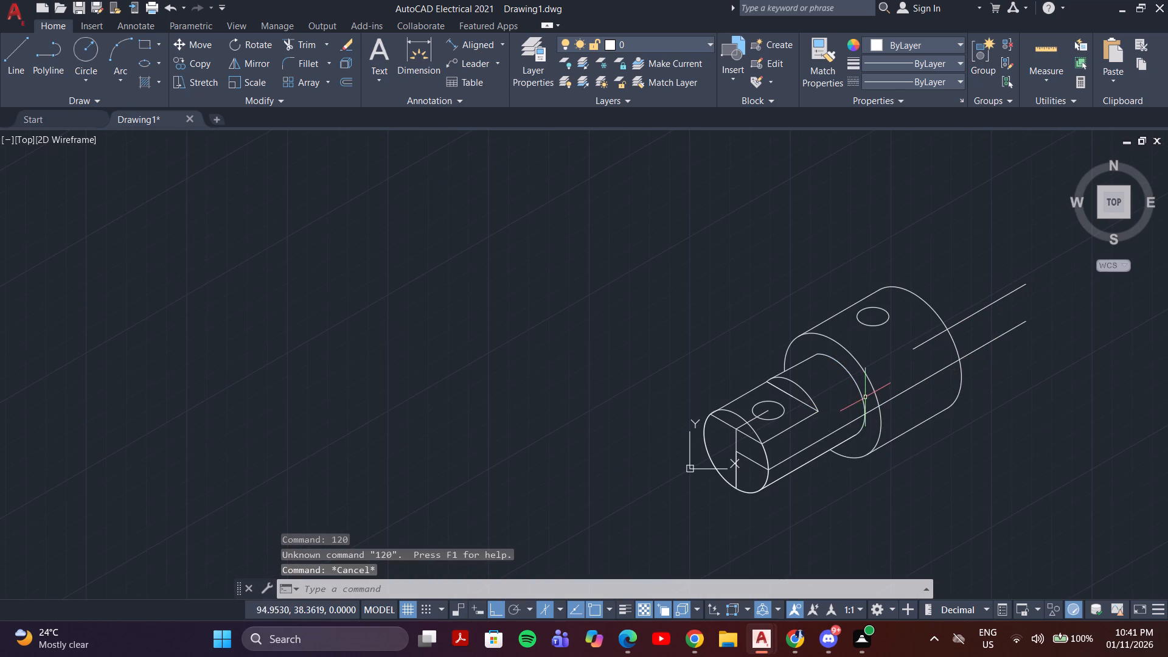
# Copy the 40-diameter arc at the front face of the 60-diameter section 120 units backwards along the 30° axis.
pyautogui.click(863, 395)
pyautogui.press('c')
pyautogui.press('o')
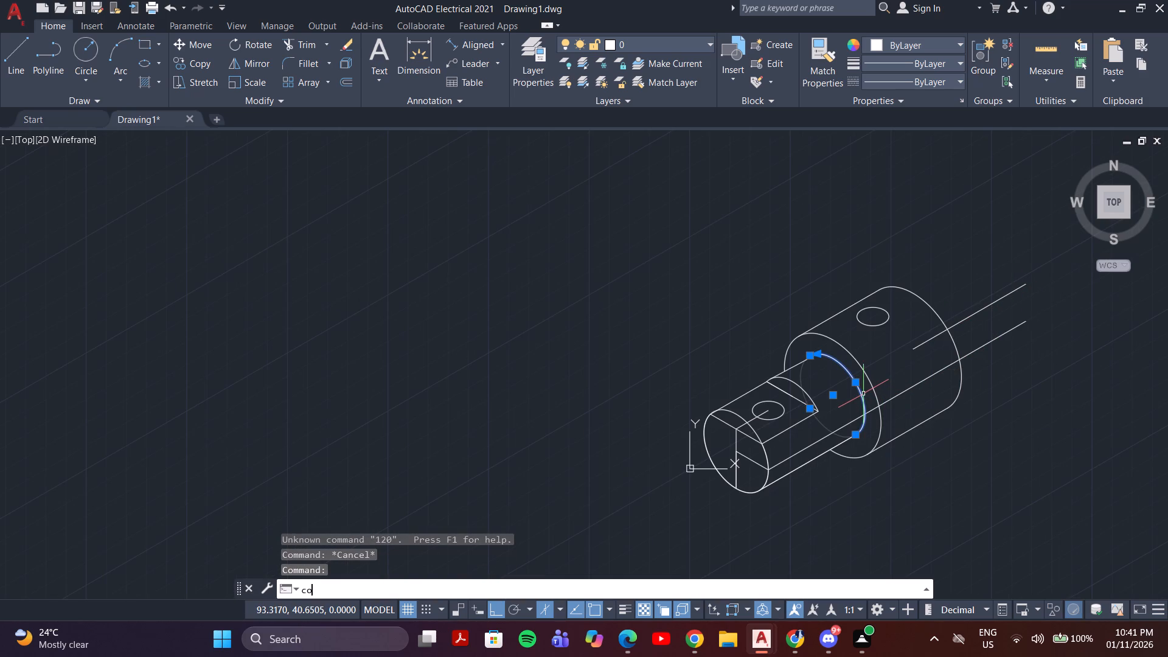
pyautogui.press('Return')
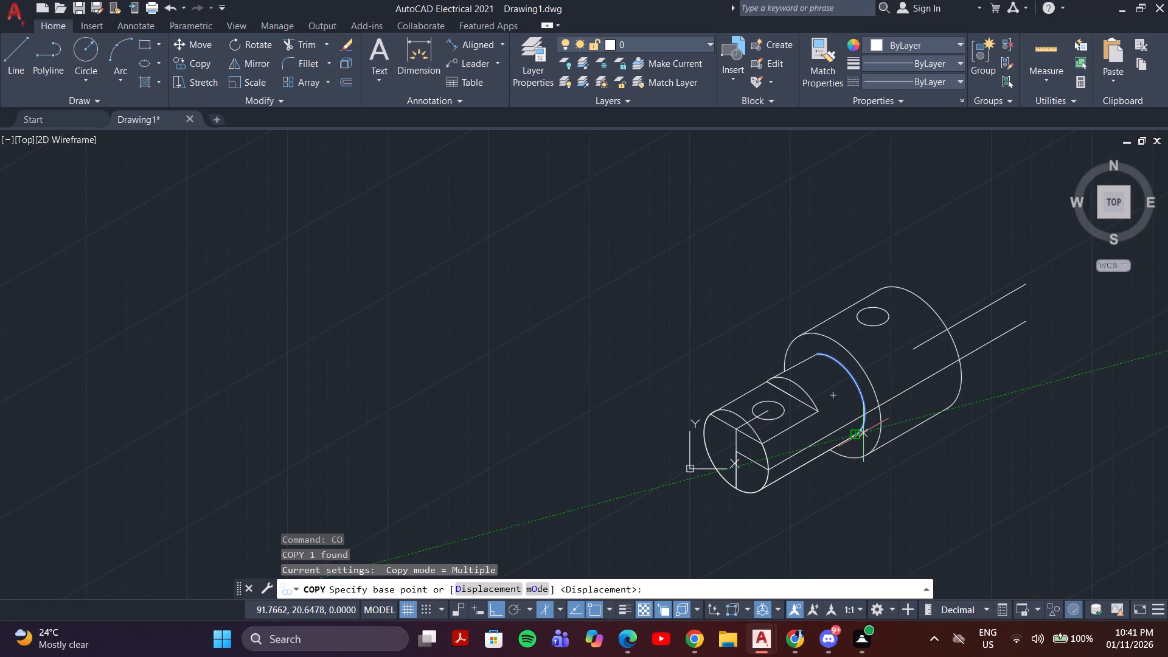
pyautogui.scroll(3, 854, 433)
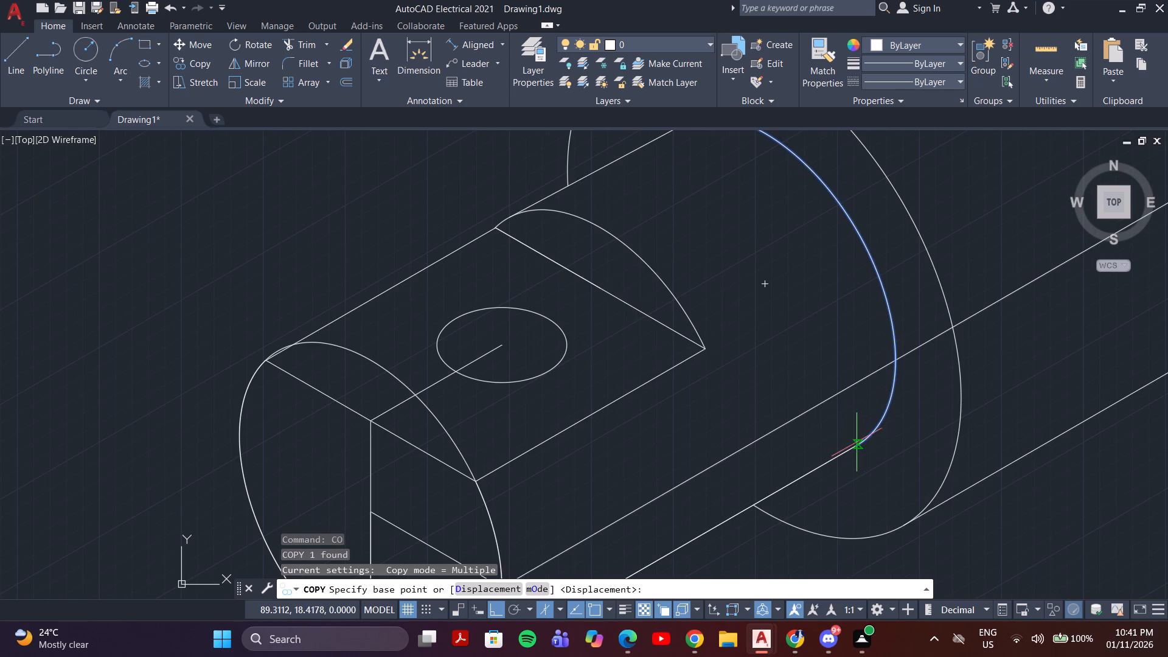
pyautogui.click(855, 445)
pyautogui.scroll(-4, 925, 398)
pyautogui.moveTo(978, 395); pyautogui.dragTo(937, 389, button='middle')
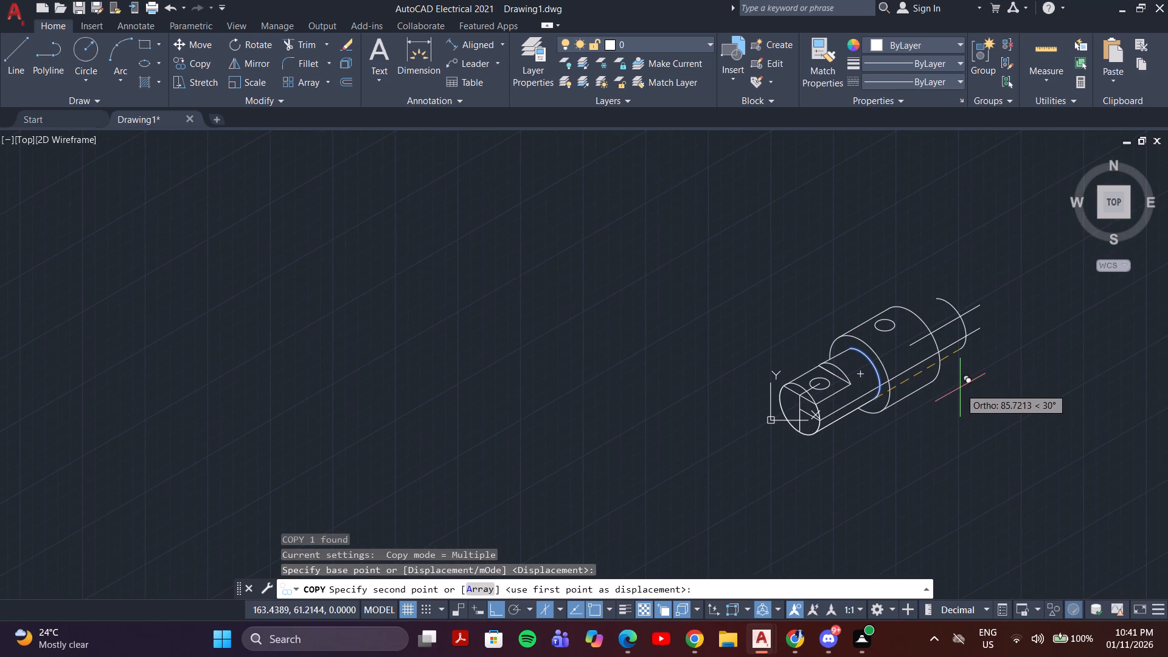
pyautogui.write('120')
pyautogui.press('Return')
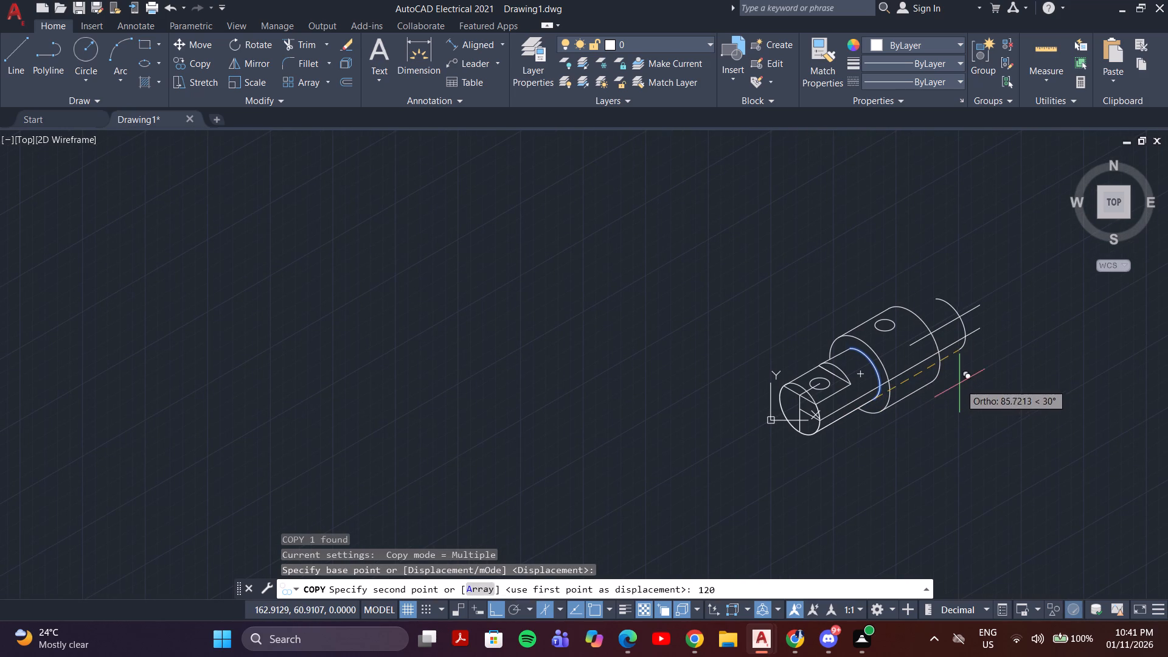
pyautogui.scroll(-2, 959, 383)
pyautogui.press('Escape')
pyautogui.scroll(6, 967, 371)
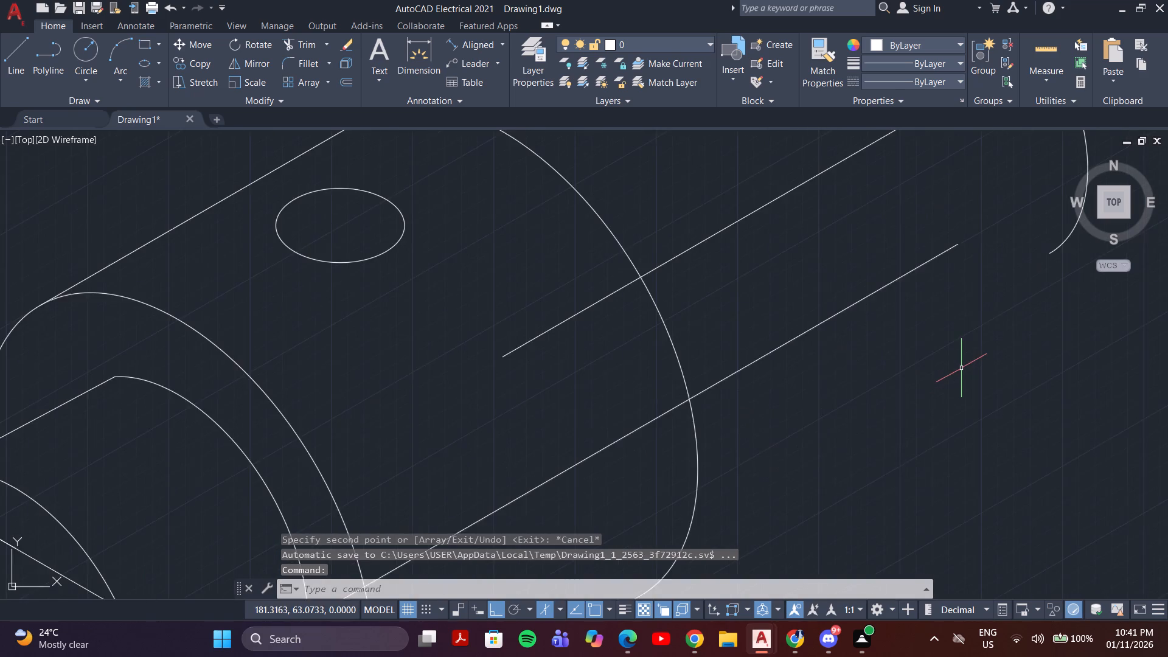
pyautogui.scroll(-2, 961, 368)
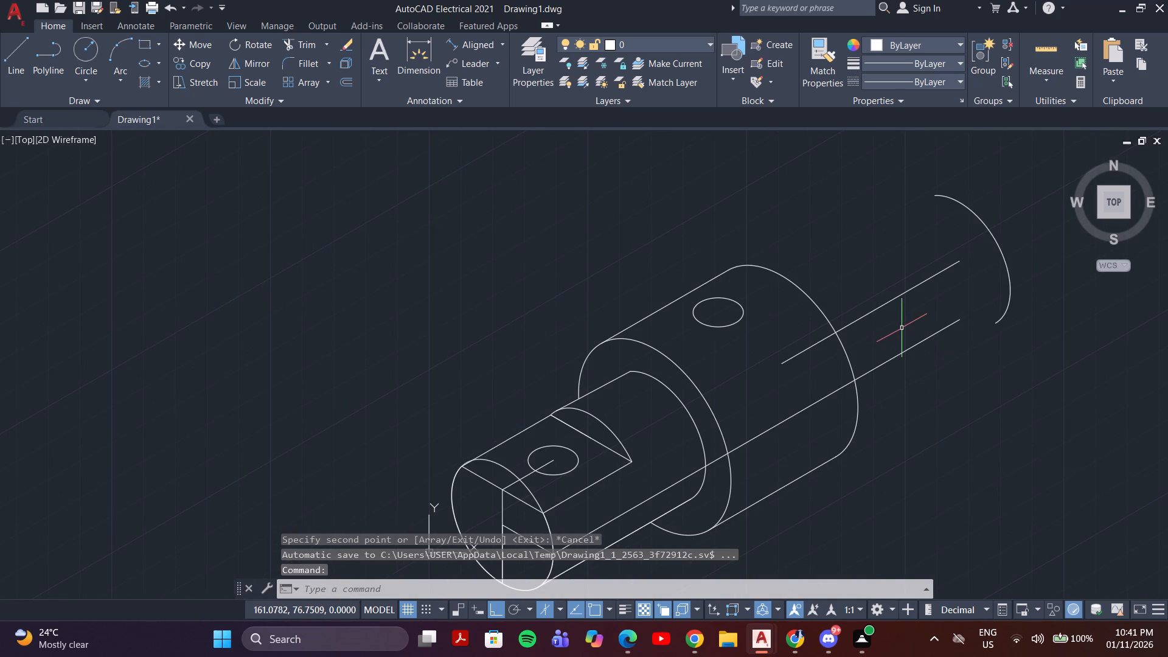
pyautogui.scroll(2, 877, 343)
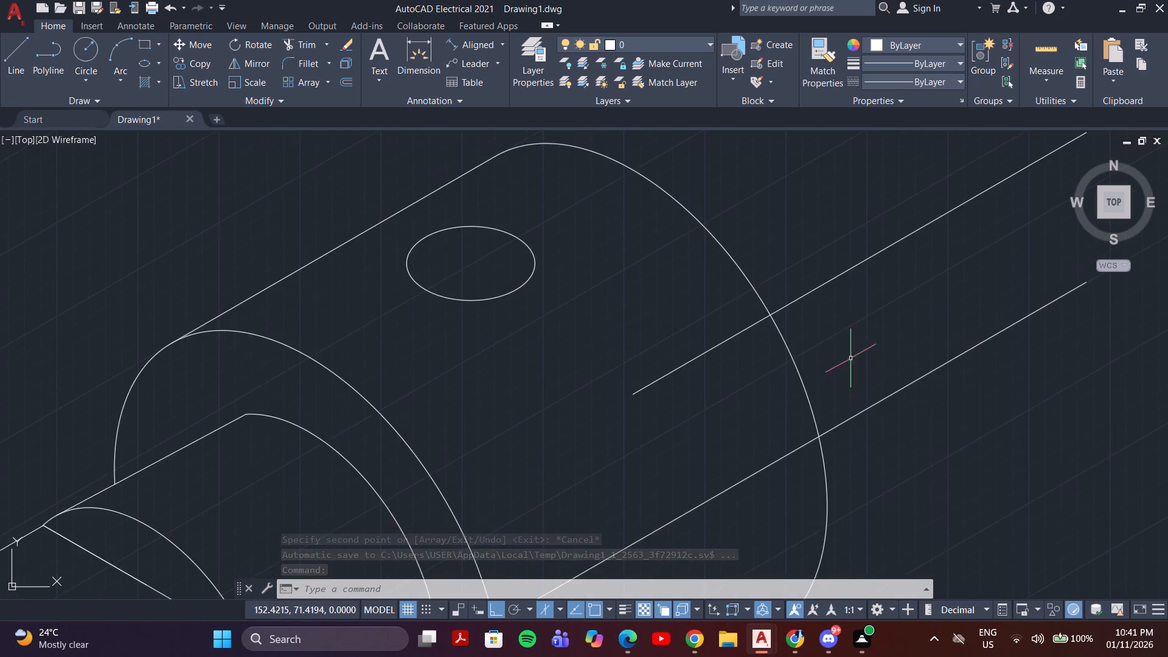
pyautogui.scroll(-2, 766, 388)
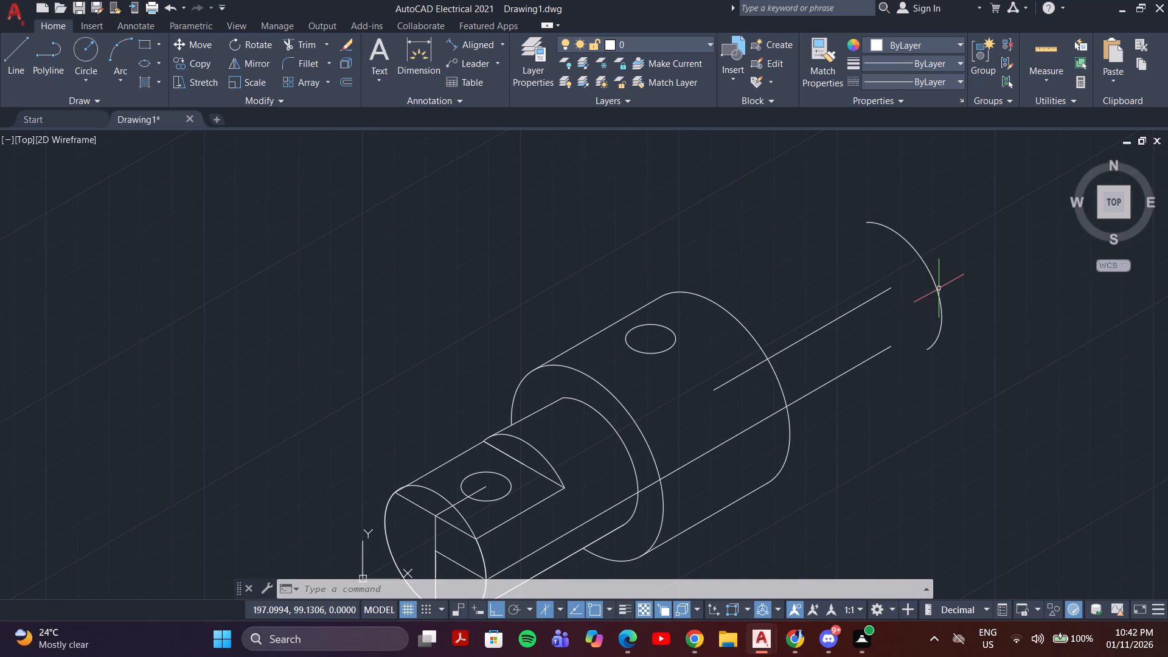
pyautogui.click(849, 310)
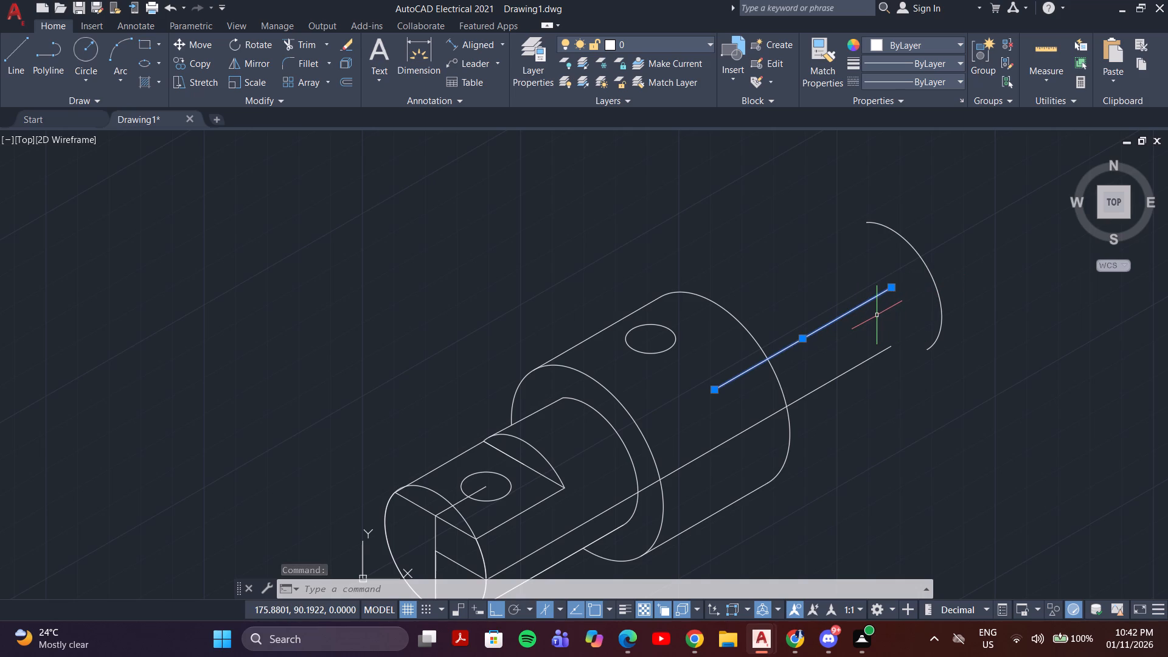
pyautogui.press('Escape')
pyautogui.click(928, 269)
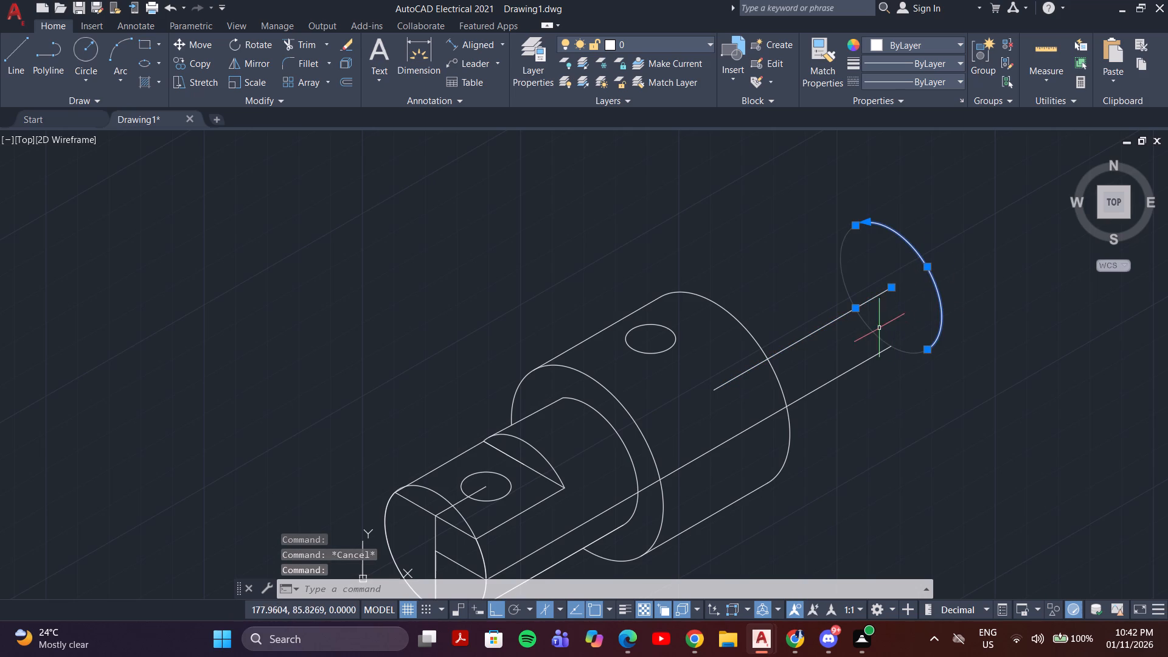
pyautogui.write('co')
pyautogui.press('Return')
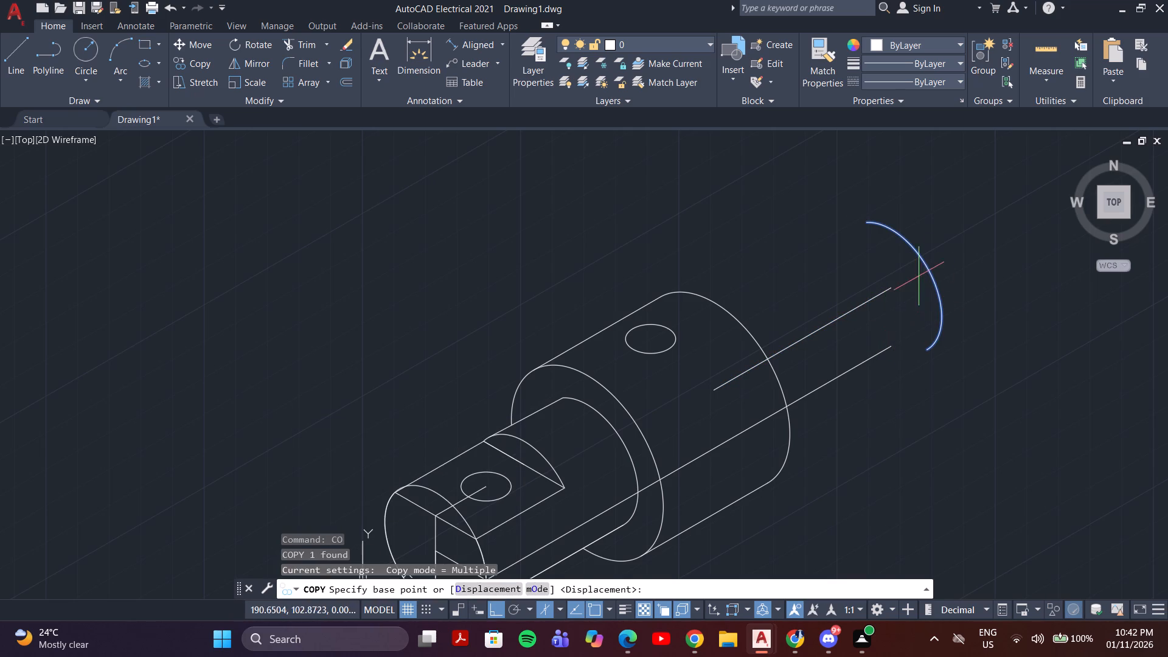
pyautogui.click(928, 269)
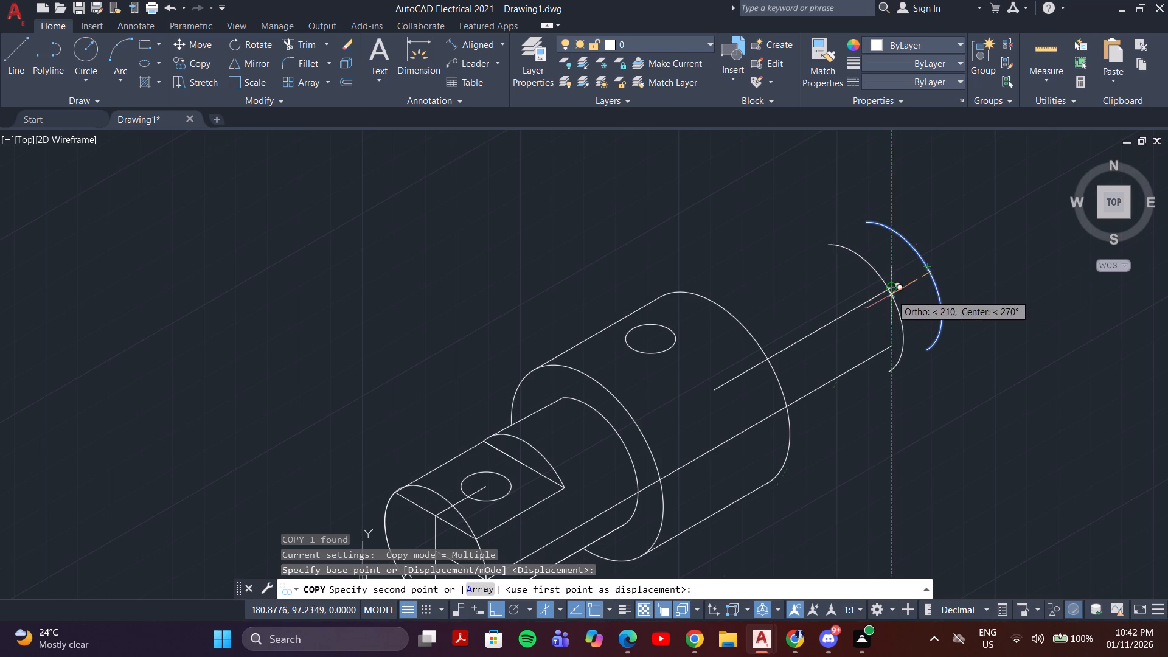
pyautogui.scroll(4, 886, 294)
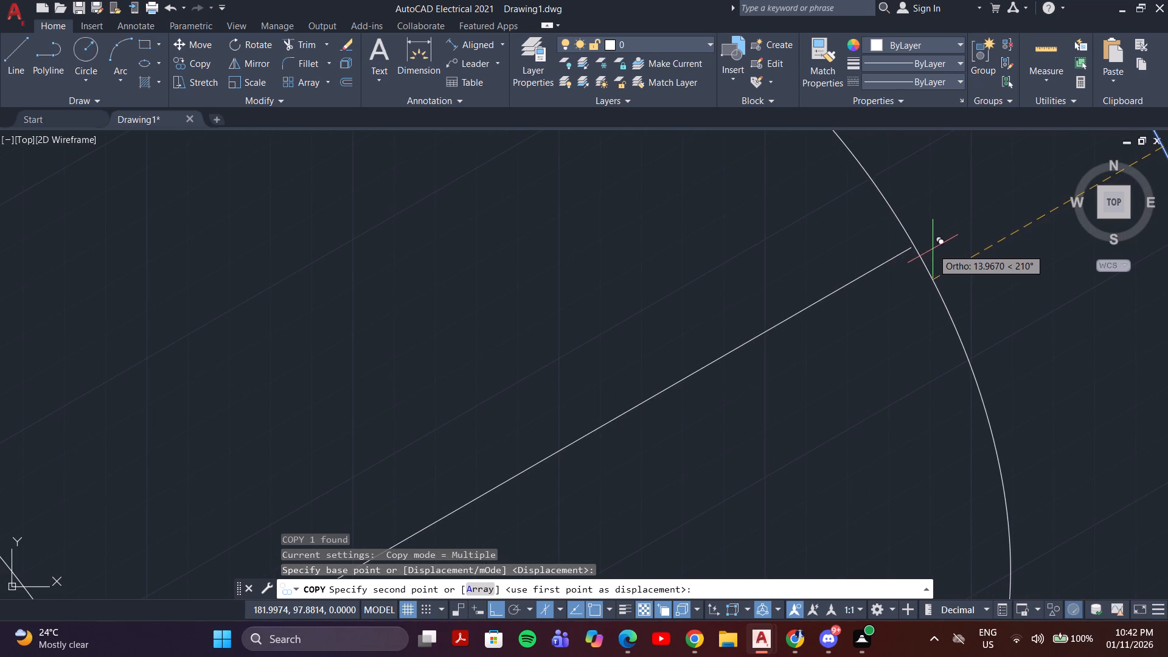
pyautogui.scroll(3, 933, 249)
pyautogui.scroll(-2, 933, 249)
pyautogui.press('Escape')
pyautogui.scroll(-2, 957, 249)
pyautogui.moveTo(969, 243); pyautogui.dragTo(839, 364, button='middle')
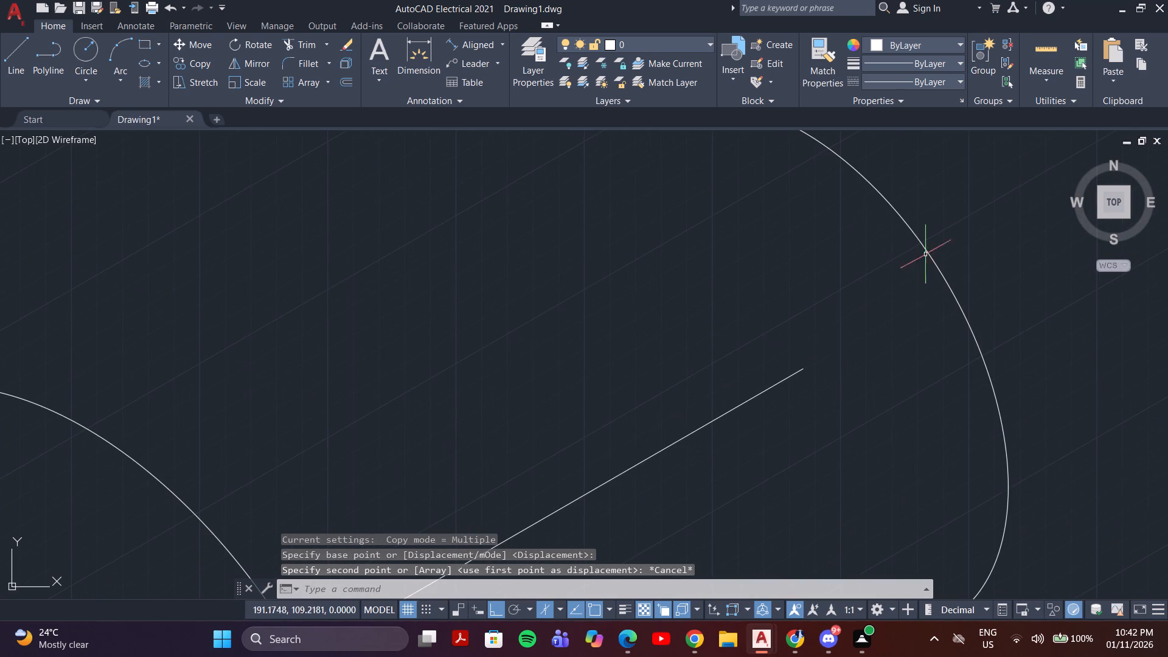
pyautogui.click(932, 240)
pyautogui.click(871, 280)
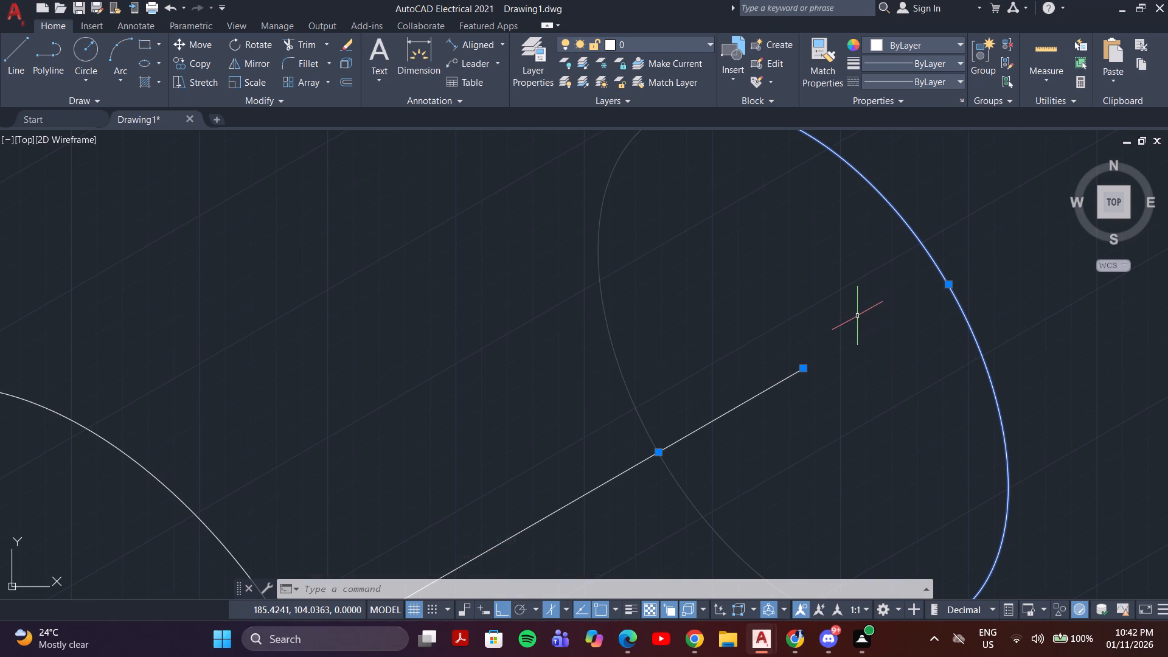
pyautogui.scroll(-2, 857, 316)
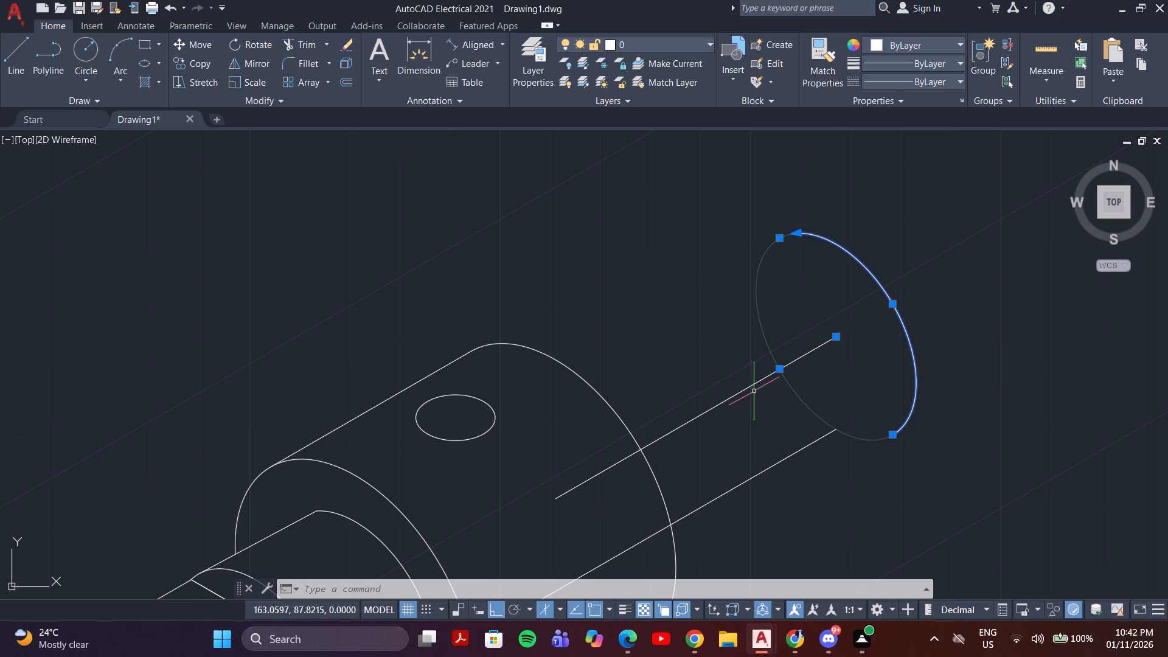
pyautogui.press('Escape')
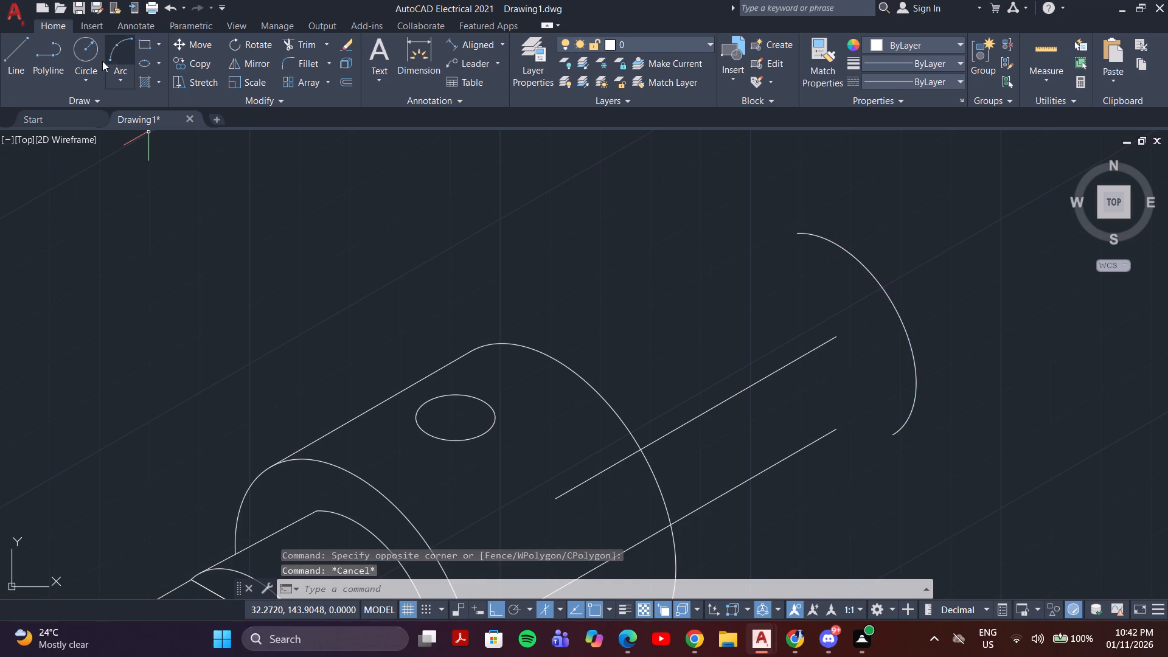
# Draw a 40-diameter isocircle on the left isoplane, centred on the rear end of the 70-unit centre line.
pyautogui.click(165, 59)
pyautogui.click(158, 62)
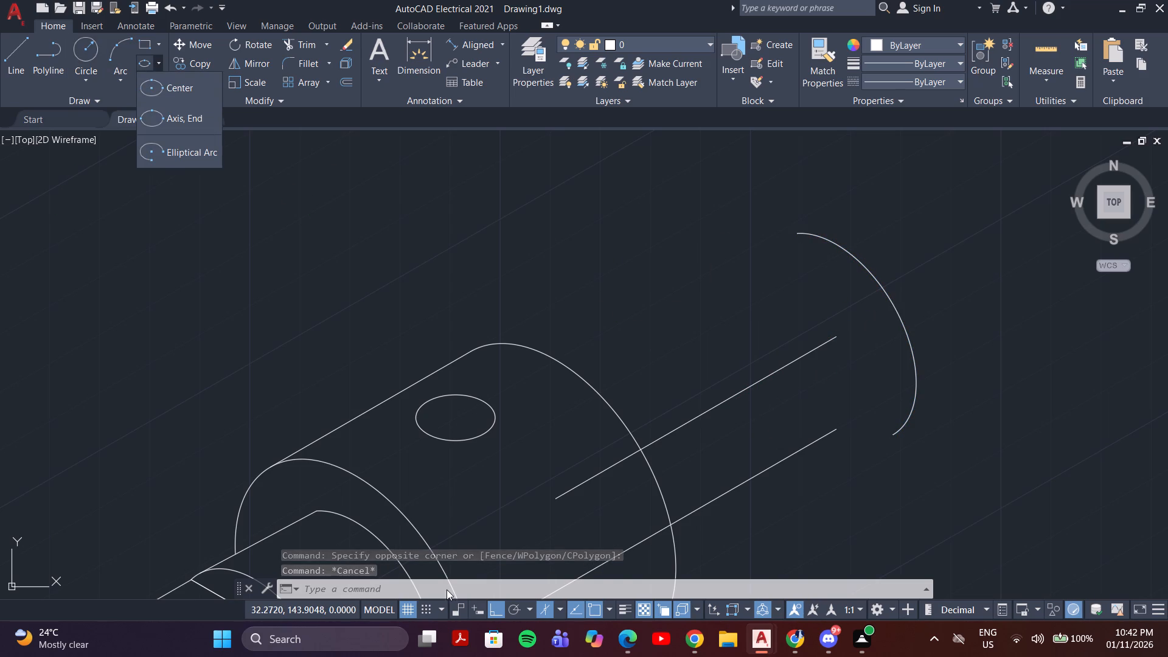
pyautogui.click(190, 120)
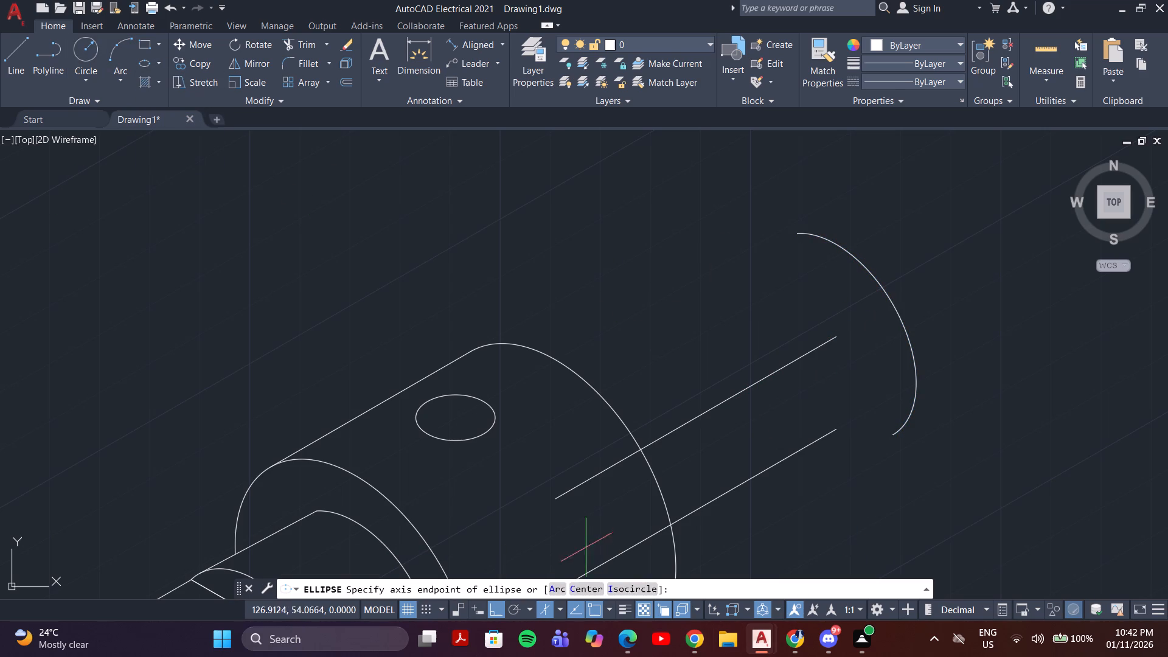
pyautogui.click(625, 592)
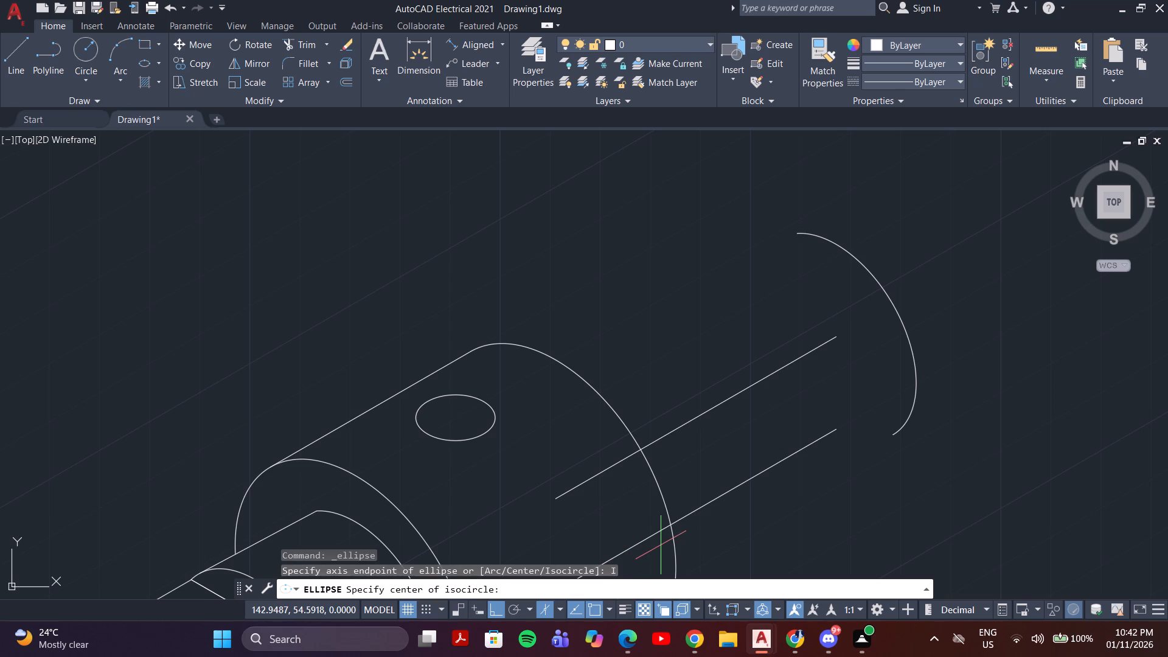
pyautogui.press('F5')
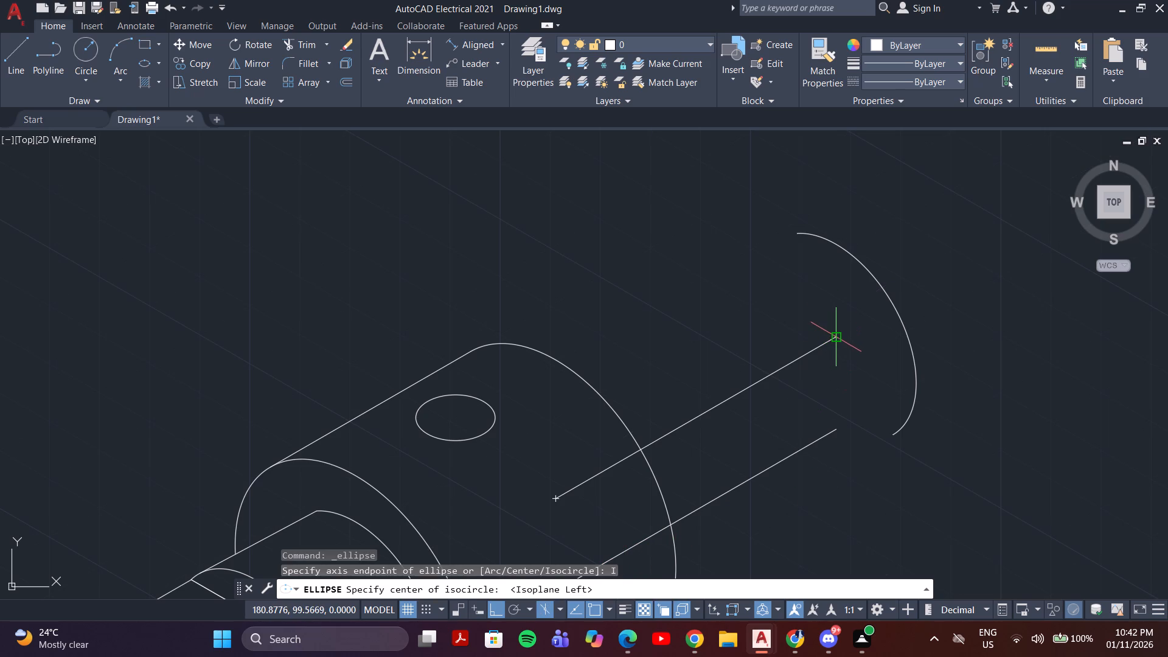
pyautogui.click(835, 335)
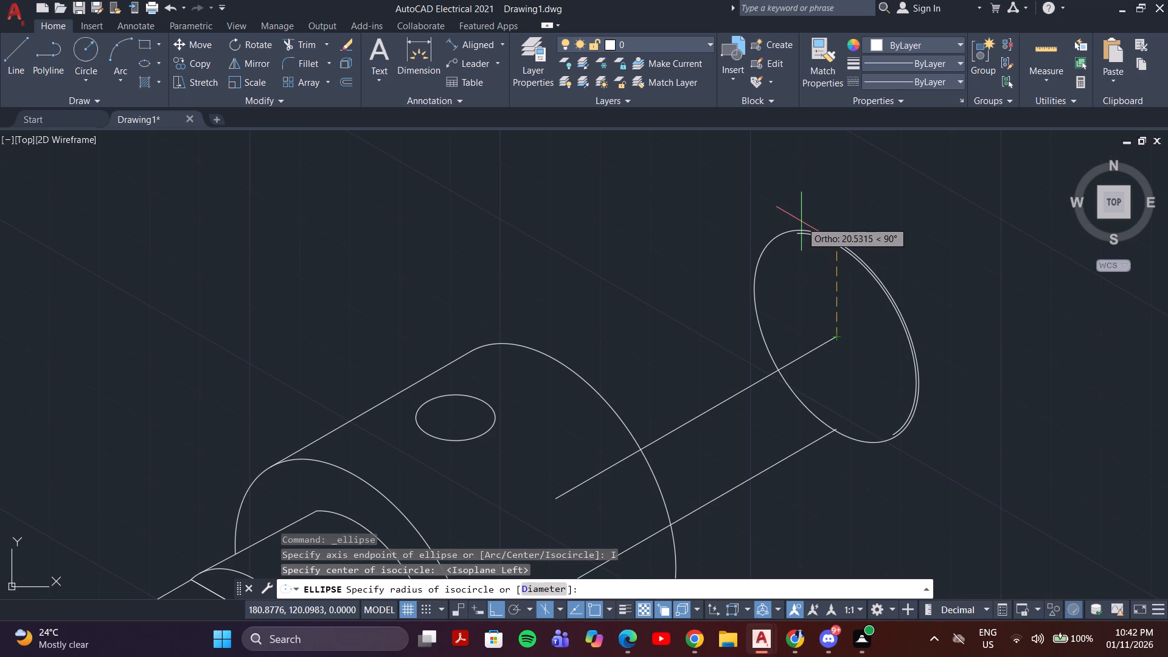
pyautogui.press('F8')
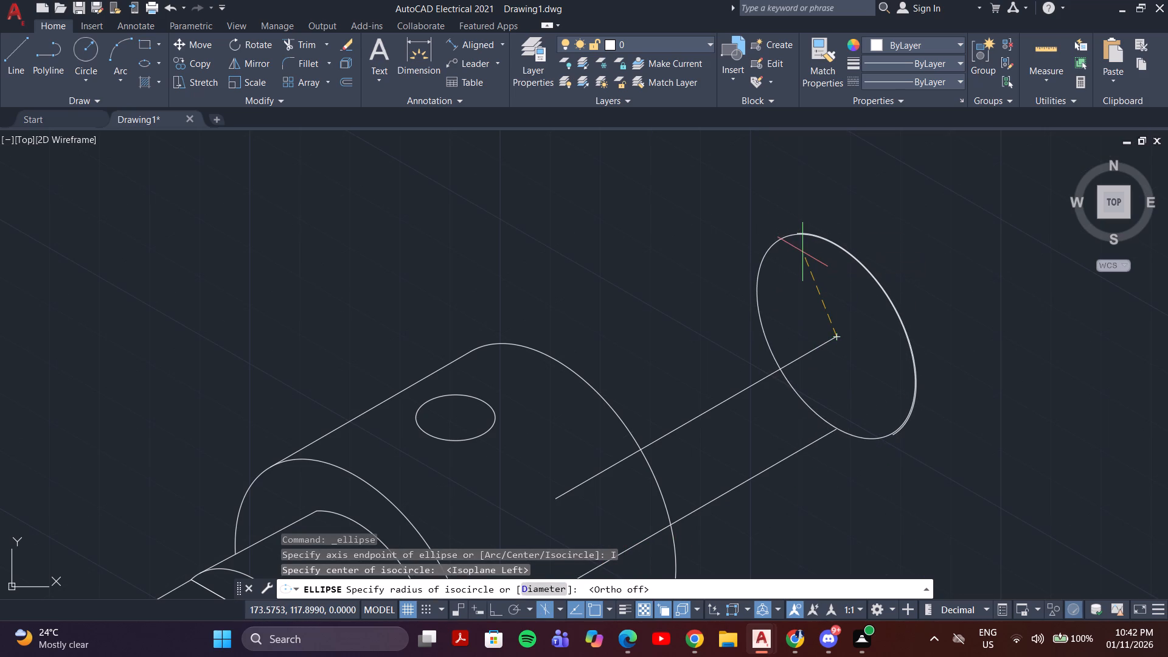
pyautogui.scroll(2, 802, 248)
pyautogui.scroll(-2, 802, 248)
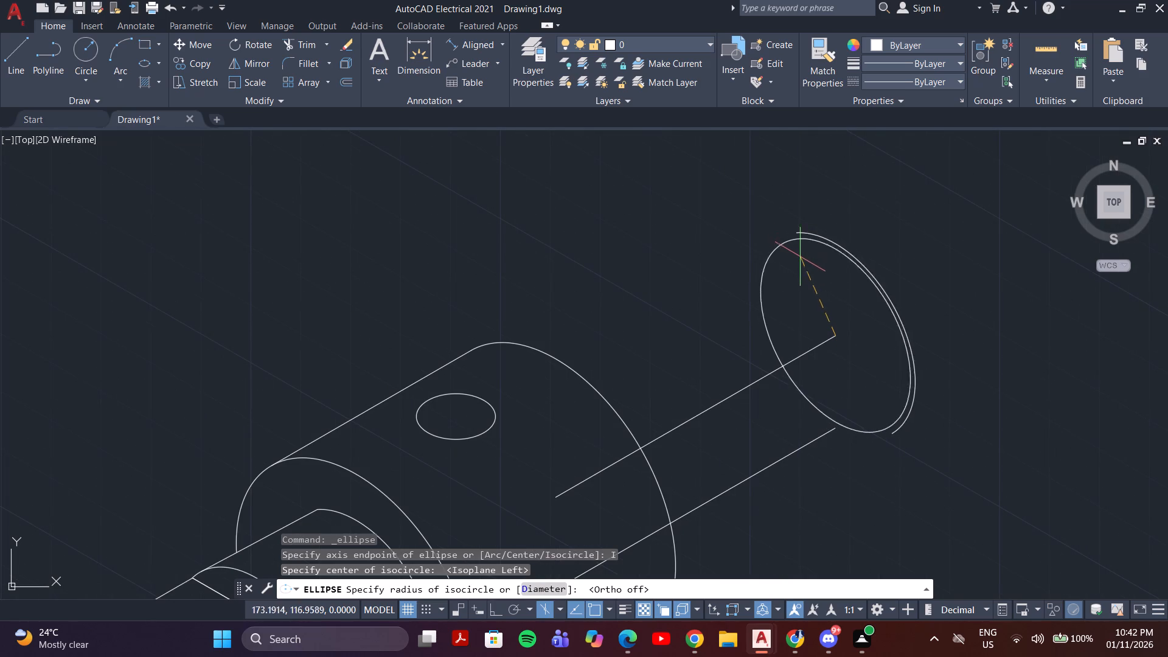
pyautogui.scroll(4, 793, 328)
pyautogui.moveTo(793, 328); pyautogui.dragTo(788, 343, button='middle')
pyautogui.scroll(-4, 725, 340)
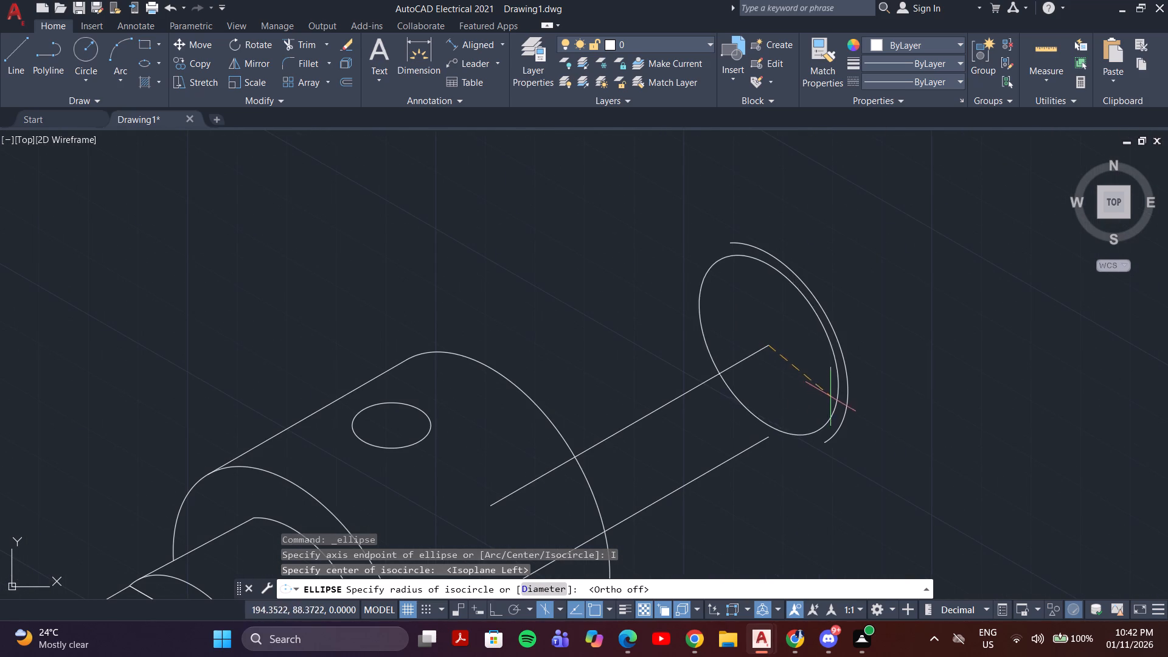
pyautogui.press('d')
pyautogui.press('Return')
pyautogui.write('40')
pyautogui.press('Return')
pyautogui.press('Escape')
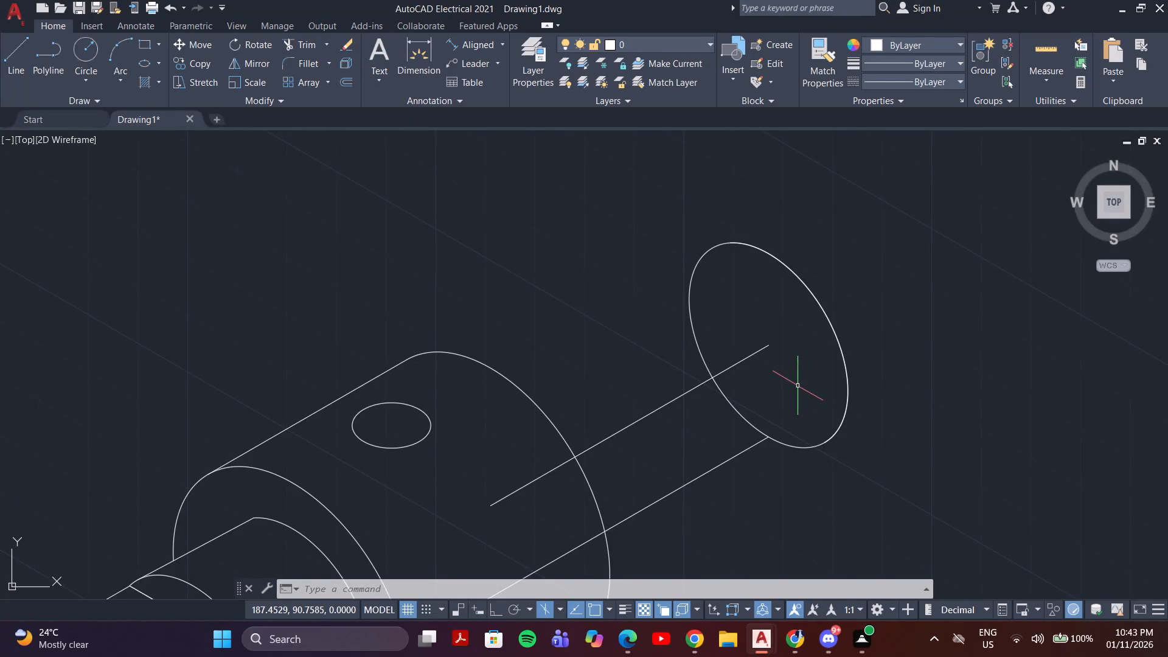
# Draw a 30° line forwards from the lower end of the rear 40-diameter arc into the 60-diameter section, using the right isoplane with ortho on.
pyautogui.scroll(-2, 761, 461)
pyautogui.moveTo(723, 494); pyautogui.dragTo(702, 456, button='middle')
pyautogui.press('l')
pyautogui.press('Return')
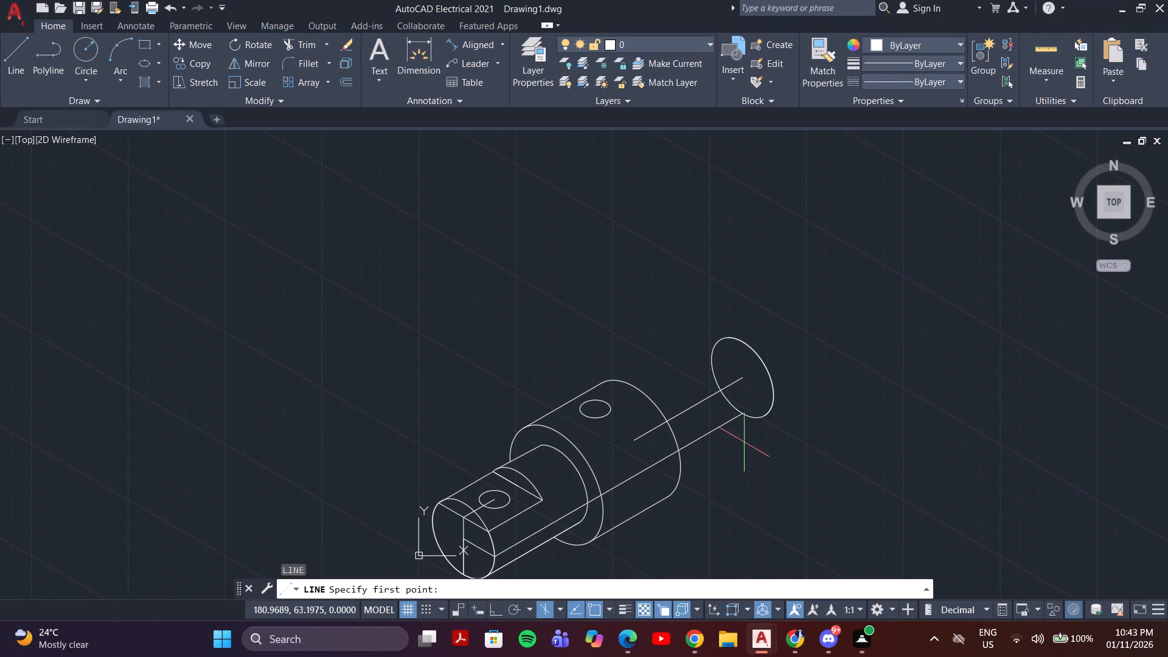
pyautogui.press('F5')
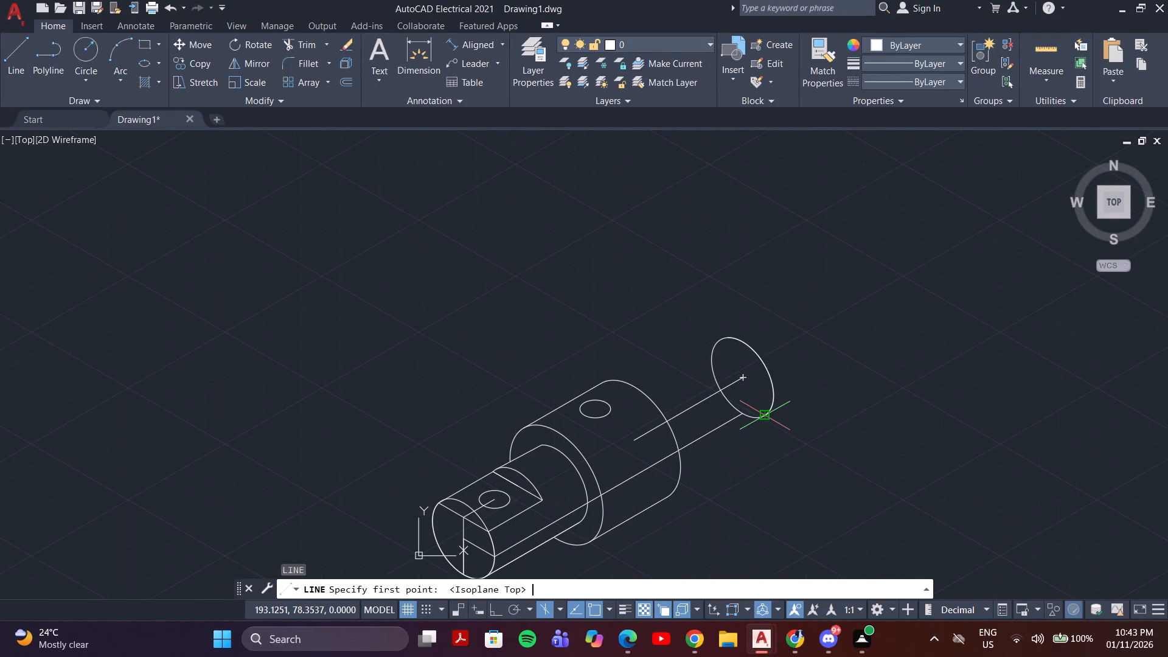
pyautogui.press('F5')
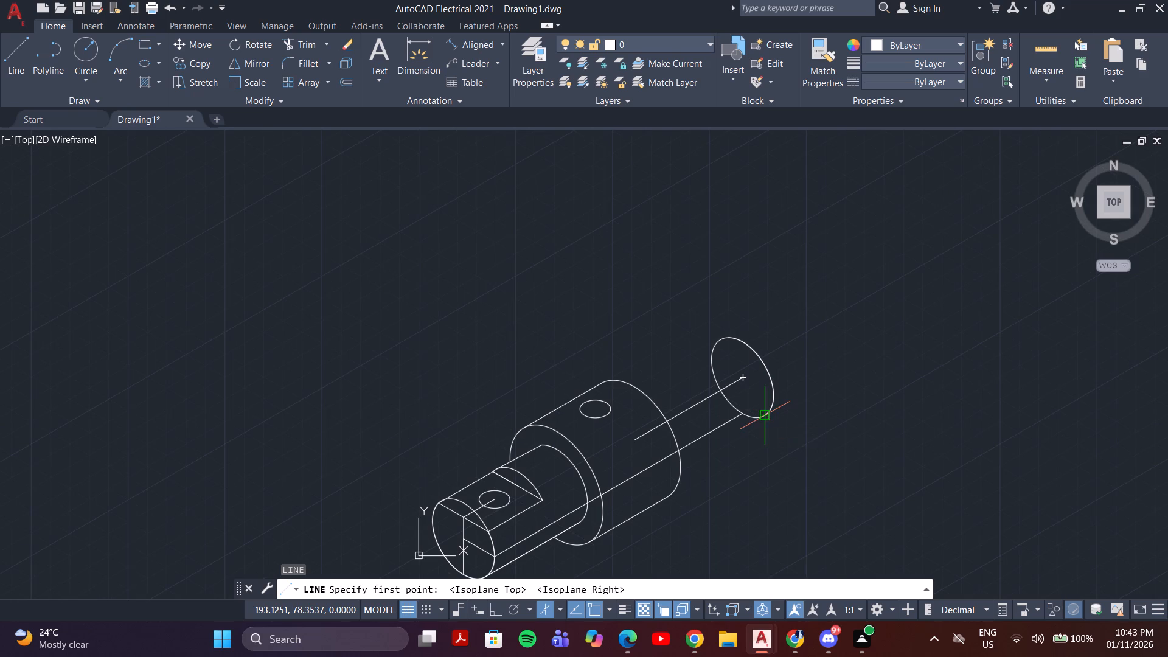
pyautogui.click(763, 416)
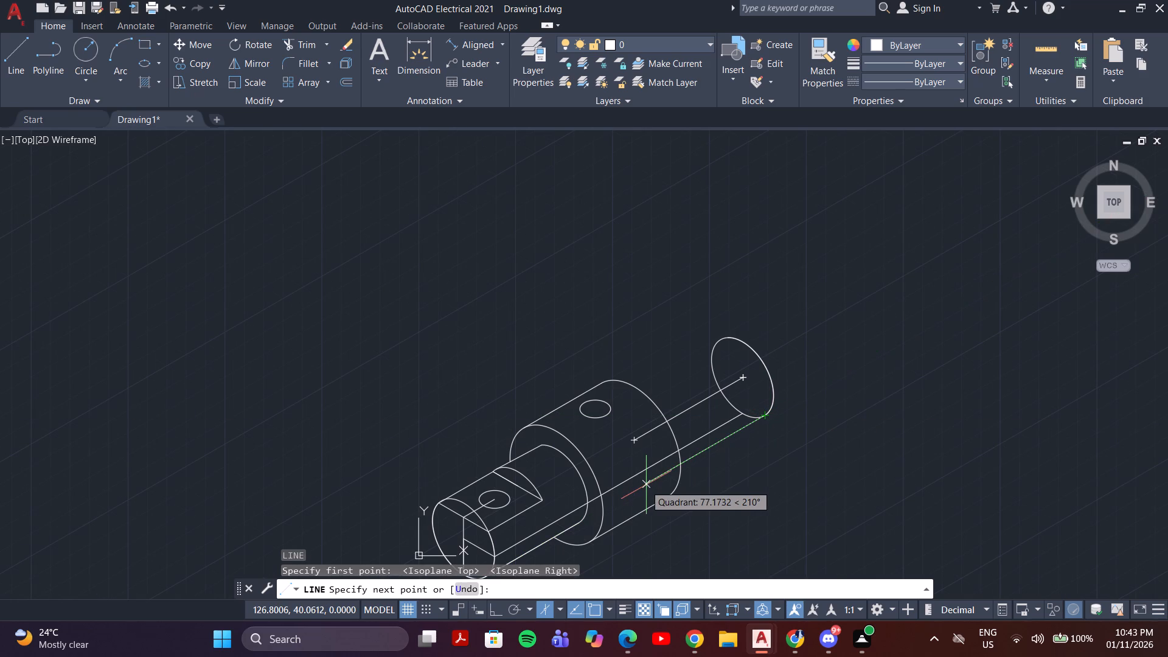
pyautogui.press('F8')
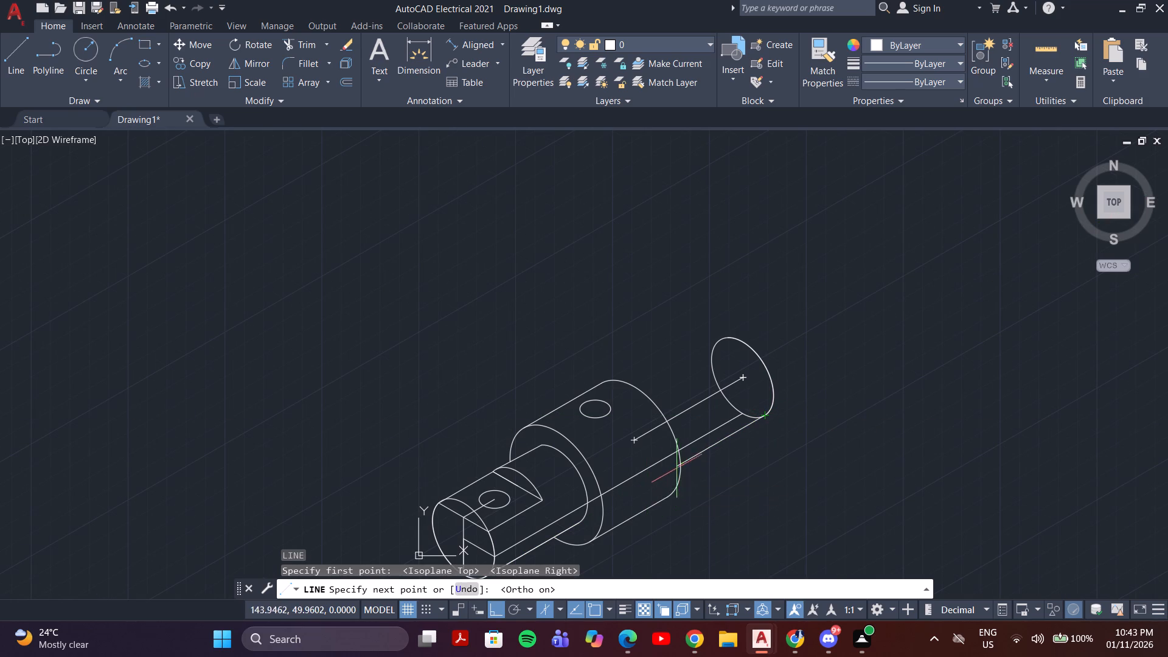
pyautogui.click(662, 475)
pyautogui.press('Escape')
# Trim away the parts of the lower edge line and the 70-unit centre line that lie inside the rear 60-diameter arc.
pyautogui.scroll(4, 661, 475)
pyautogui.press('t')
pyautogui.press('r')
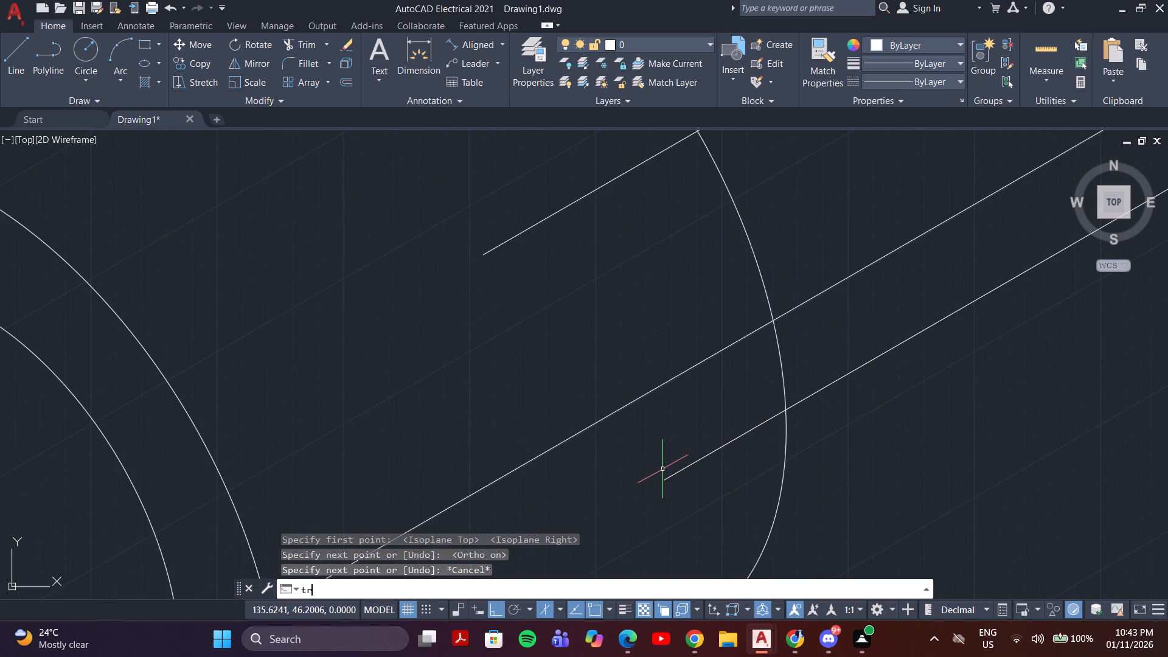
pyautogui.press('Return')
pyautogui.moveTo(692, 485); pyautogui.dragTo(701, 436)
pyautogui.scroll(-3, 700, 440)
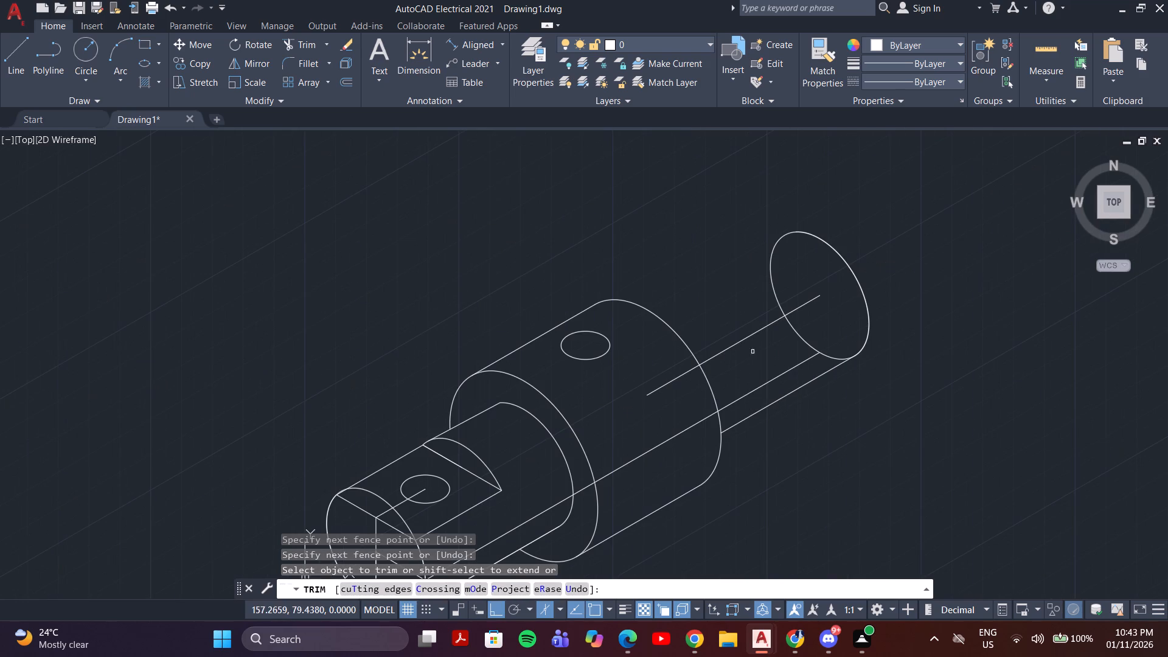
pyautogui.click(668, 386)
pyautogui.press('Escape')
# Draw a 30° line forwards from the top of the rear 40-diameter isocircle into the 60-diameter section.
pyautogui.press('space')
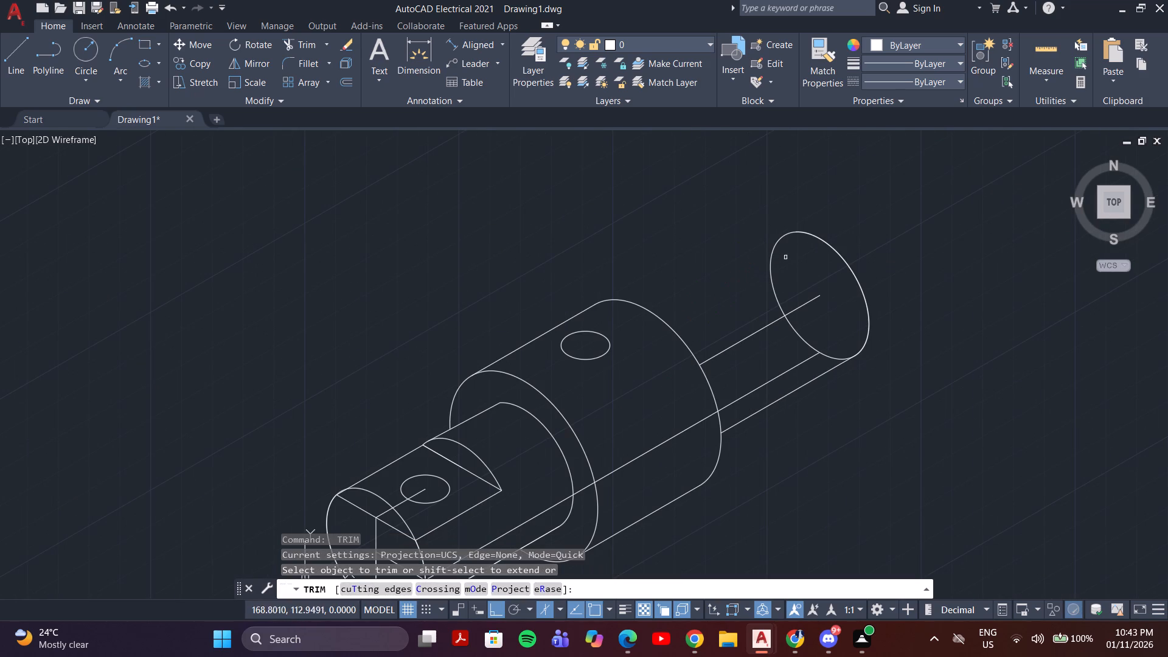
pyautogui.press('Escape')
pyautogui.press('l')
pyautogui.press('Return')
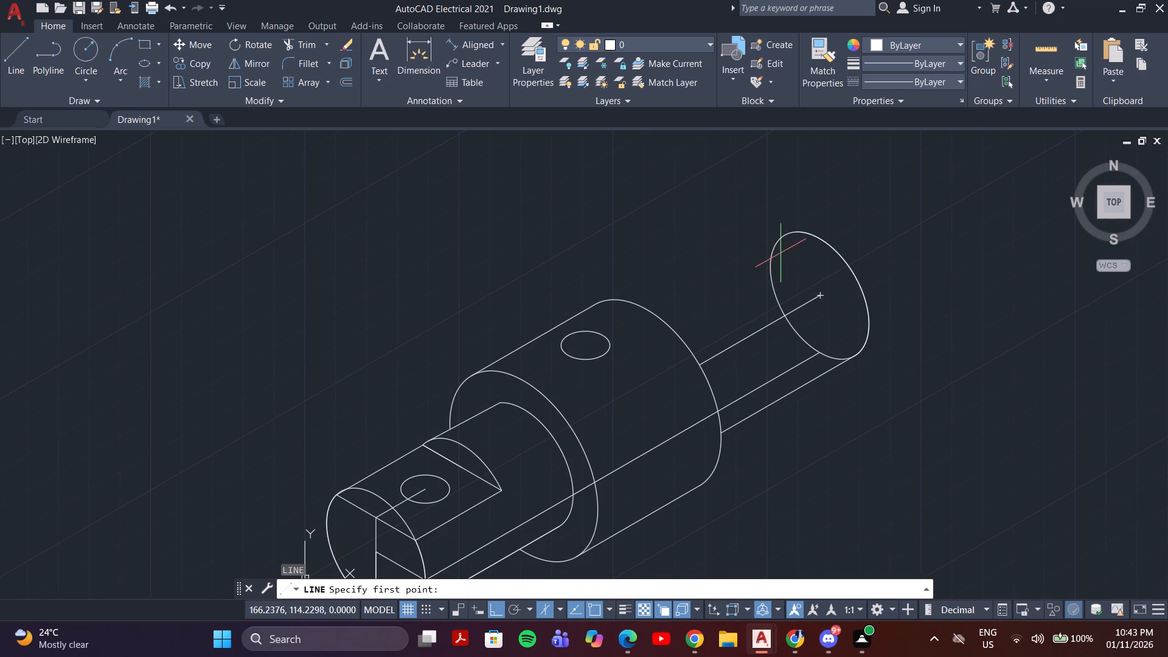
pyautogui.click(776, 240)
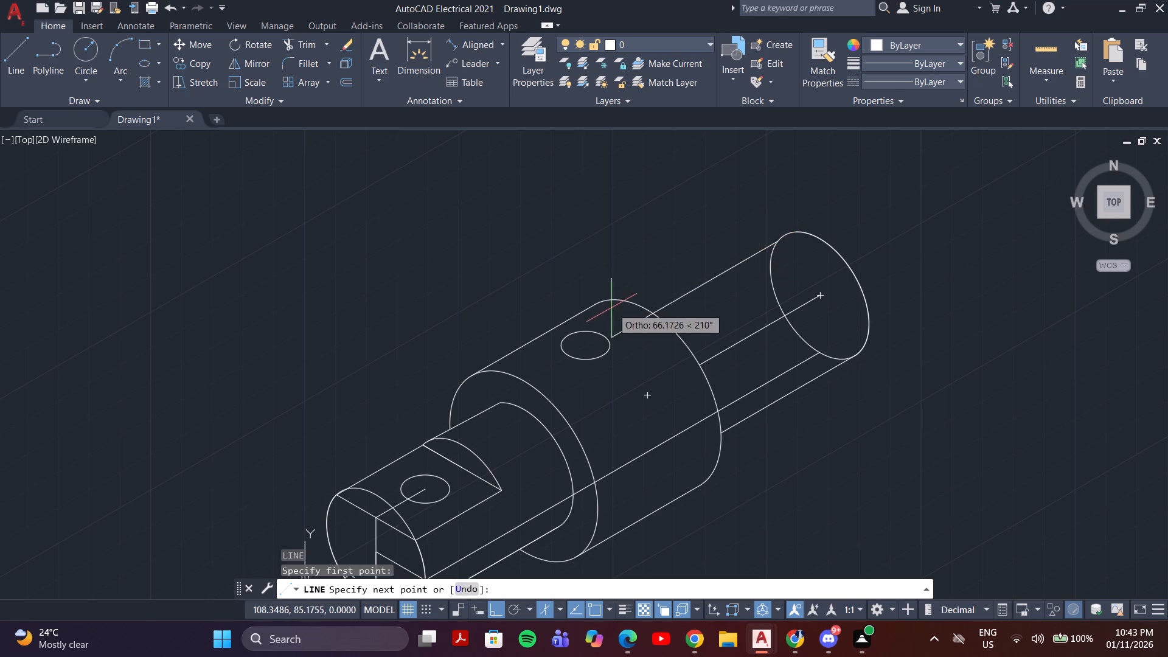
pyautogui.press('Escape')
pyautogui.press('space')
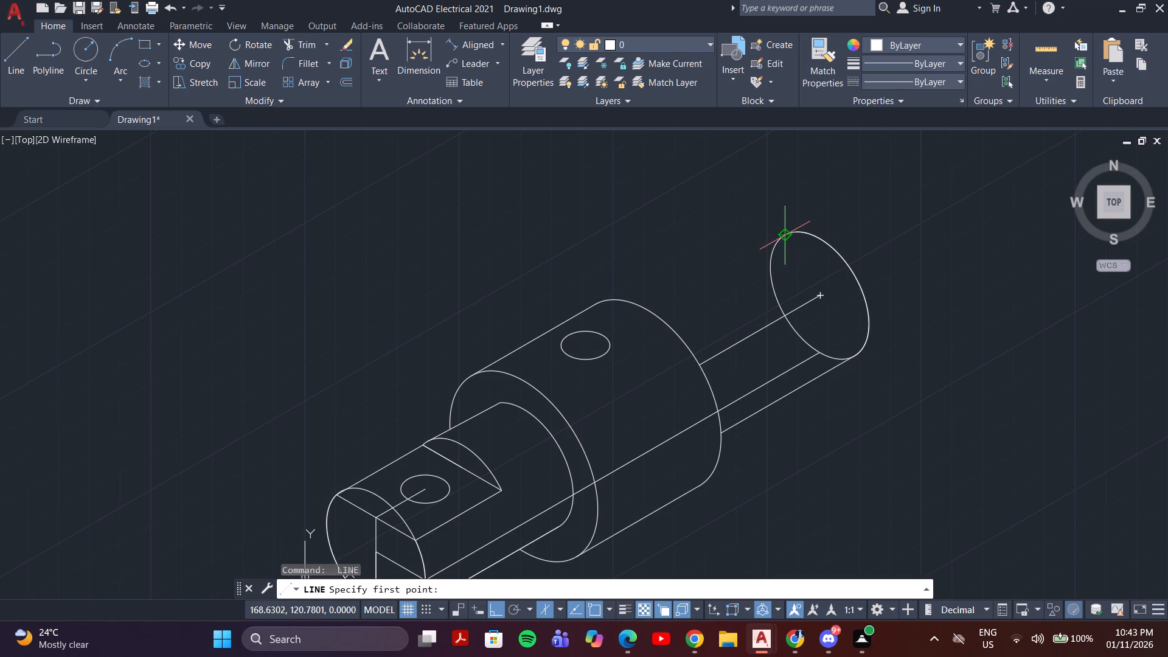
pyautogui.click(787, 234)
pyautogui.click(620, 330)
pyautogui.press('Escape')
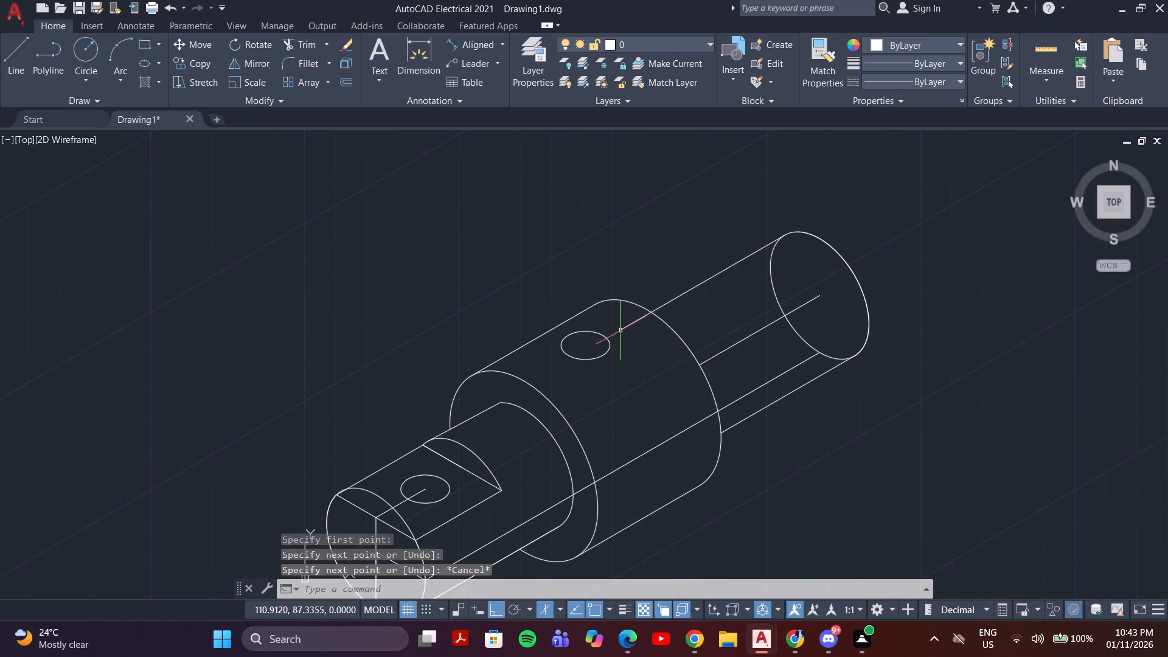
# Trim away the part of the new upper edge line that lies inside the rear 60-diameter arc.
pyautogui.scroll(3, 623, 350)
pyautogui.press('t')
pyautogui.press('r')
pyautogui.press('Return')
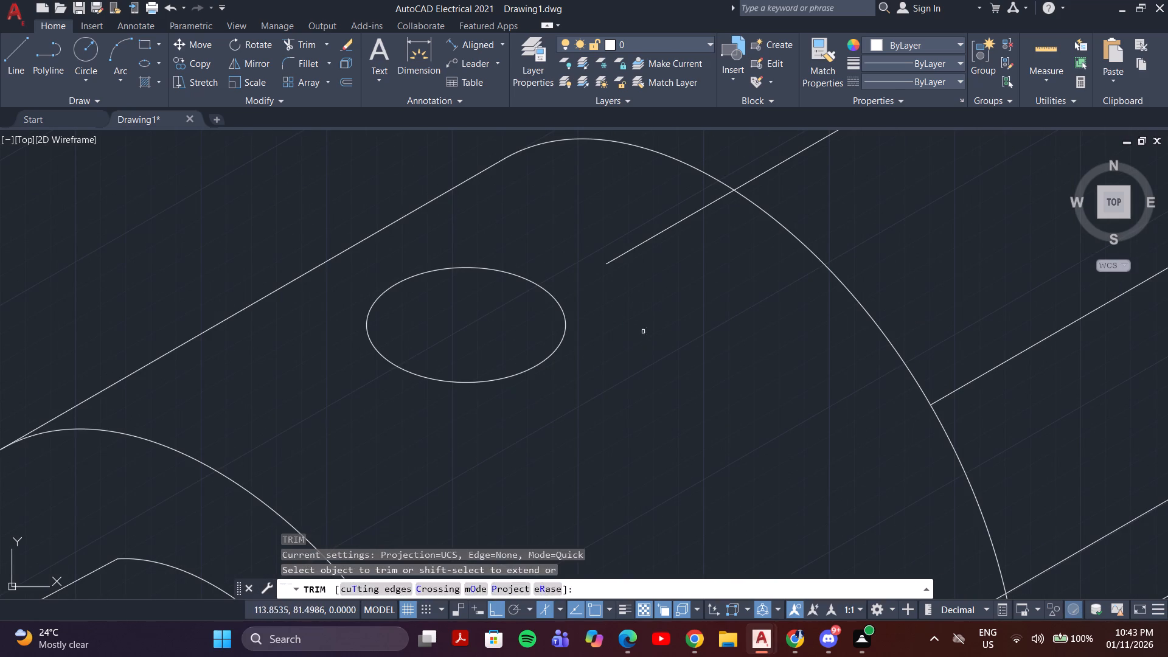
pyautogui.moveTo(644, 283); pyautogui.dragTo(636, 238)
pyautogui.scroll(-4, 631, 237)
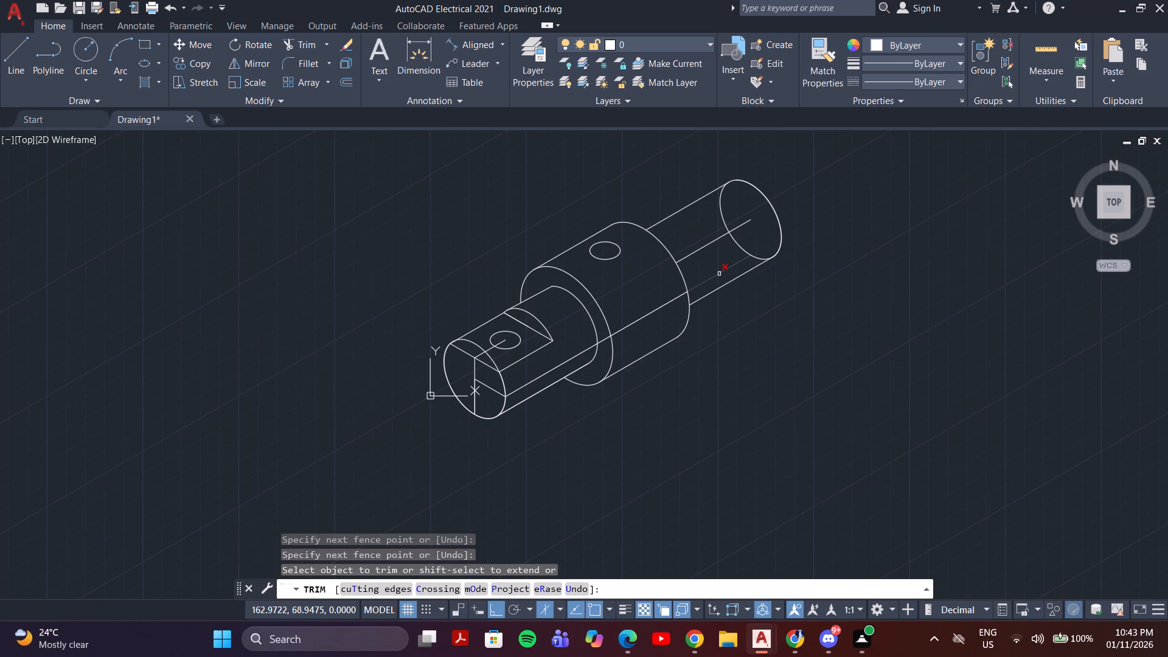
pyautogui.moveTo(729, 374); pyautogui.dragTo(778, 421, button='middle')
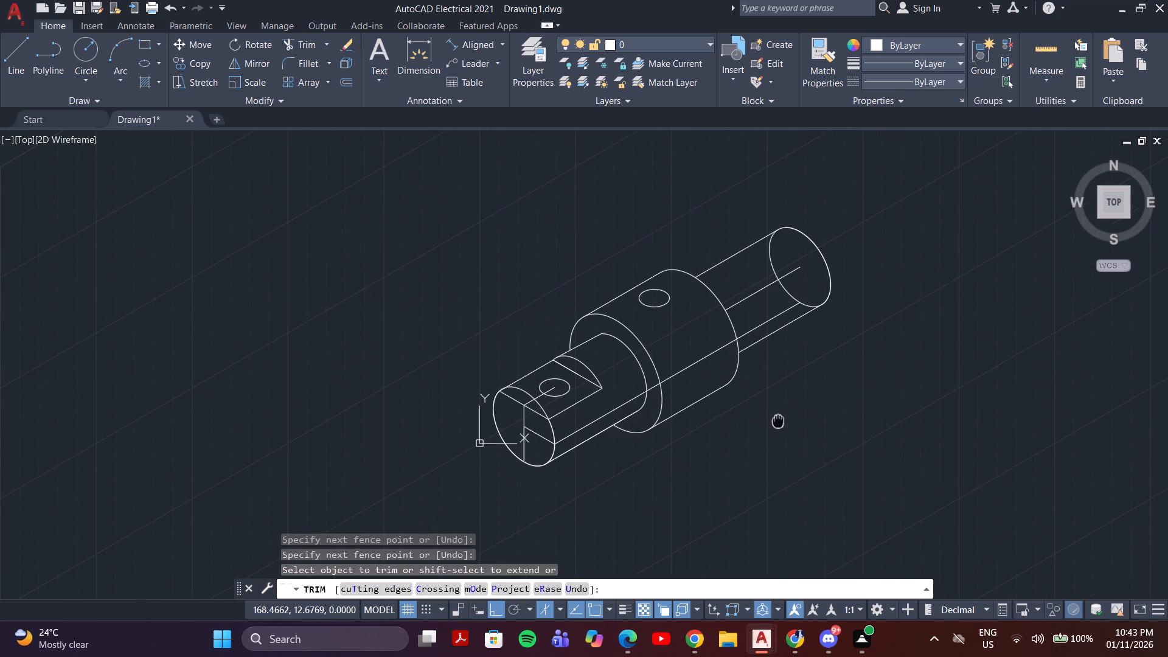
pyautogui.scroll(2, 550, 411)
pyautogui.scroll(-1, 664, 393)
pyautogui.scroll(-1, 807, 388)
pyautogui.moveTo(807, 388); pyautogui.dragTo(619, 397, button='middle')
pyautogui.press('Escape')
pyautogui.press('Escape')
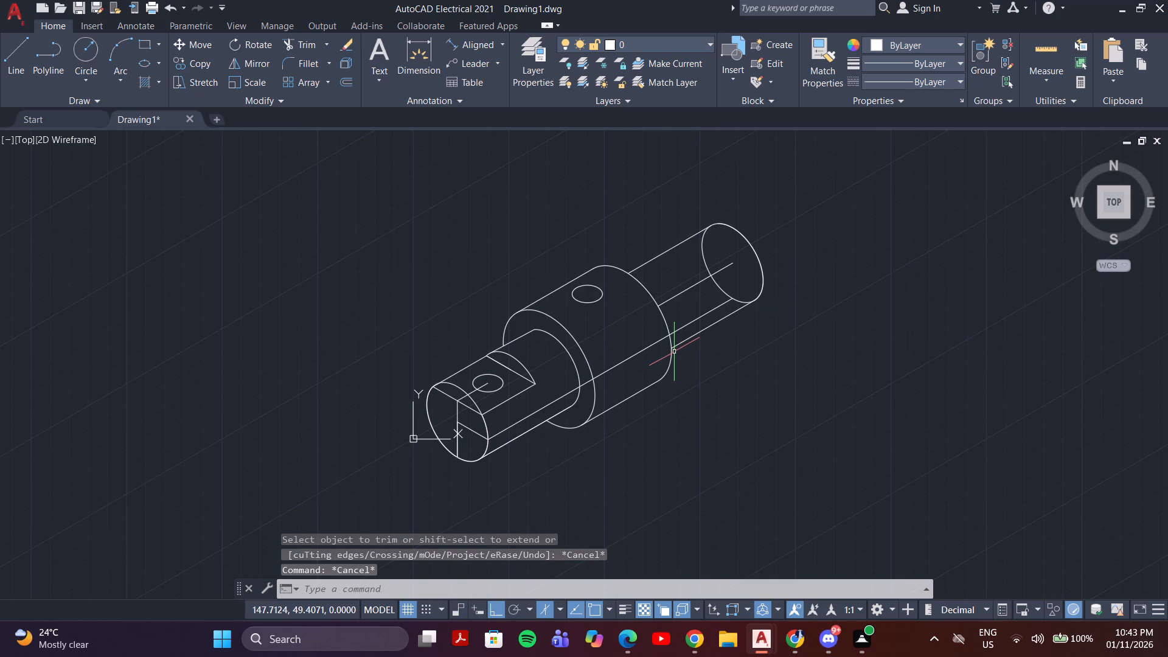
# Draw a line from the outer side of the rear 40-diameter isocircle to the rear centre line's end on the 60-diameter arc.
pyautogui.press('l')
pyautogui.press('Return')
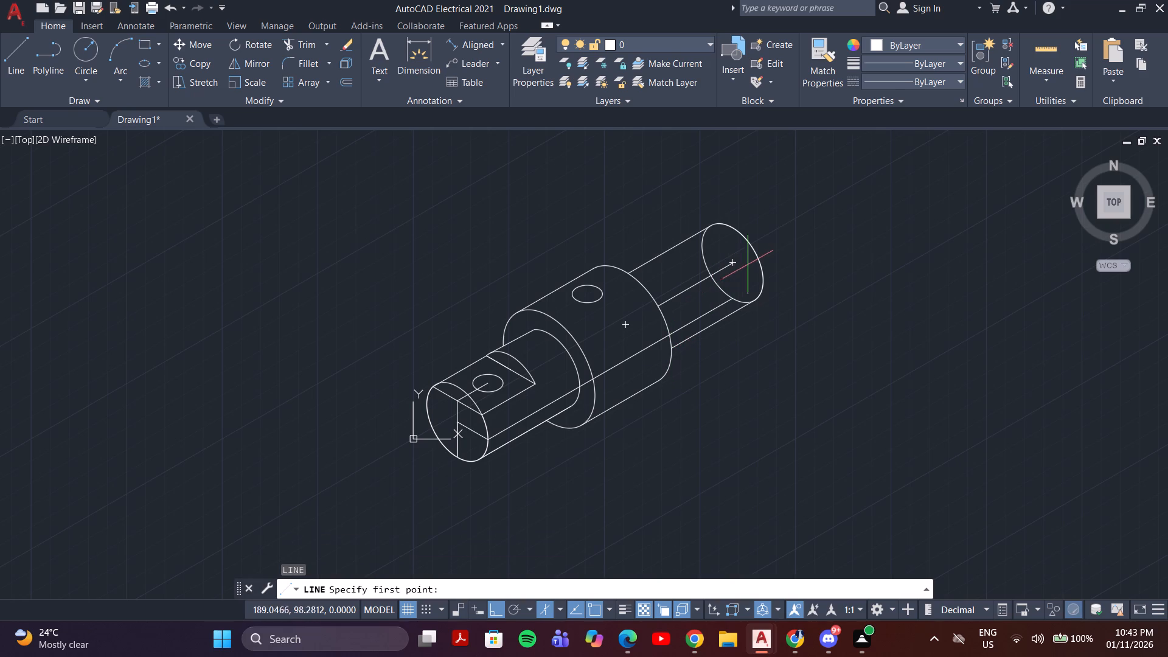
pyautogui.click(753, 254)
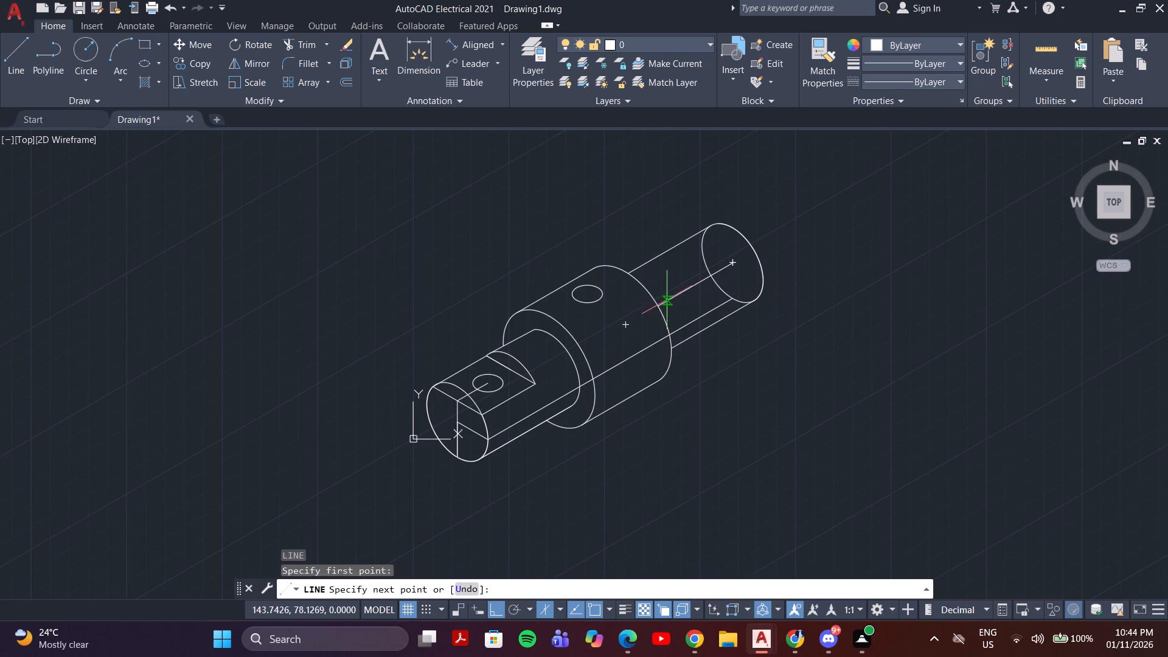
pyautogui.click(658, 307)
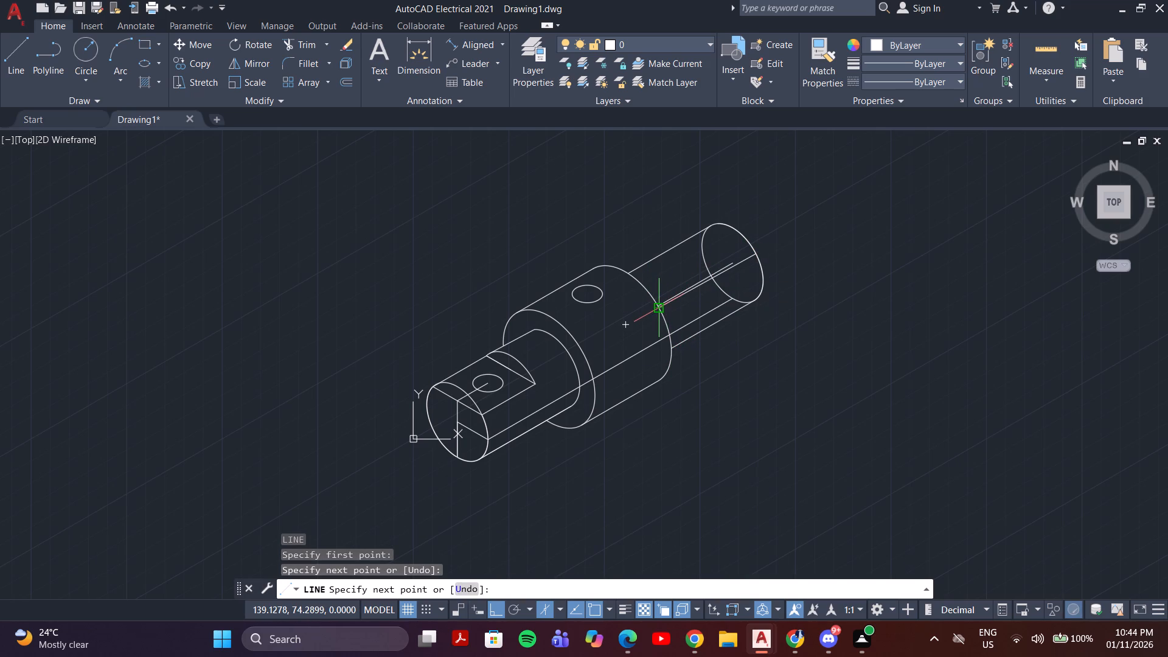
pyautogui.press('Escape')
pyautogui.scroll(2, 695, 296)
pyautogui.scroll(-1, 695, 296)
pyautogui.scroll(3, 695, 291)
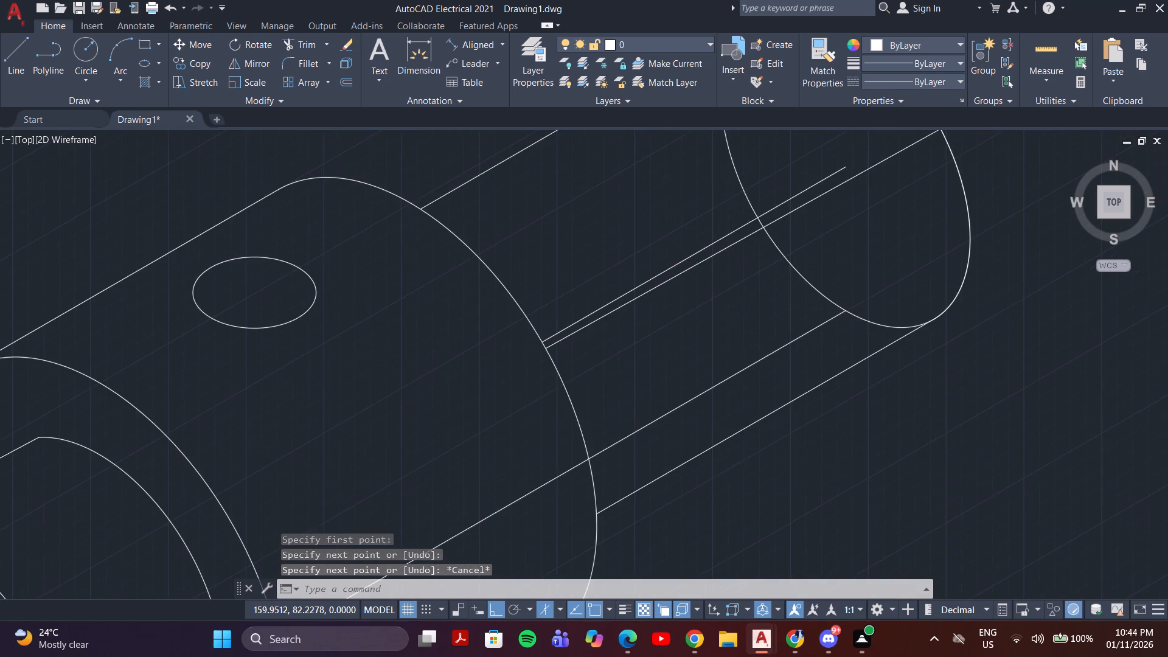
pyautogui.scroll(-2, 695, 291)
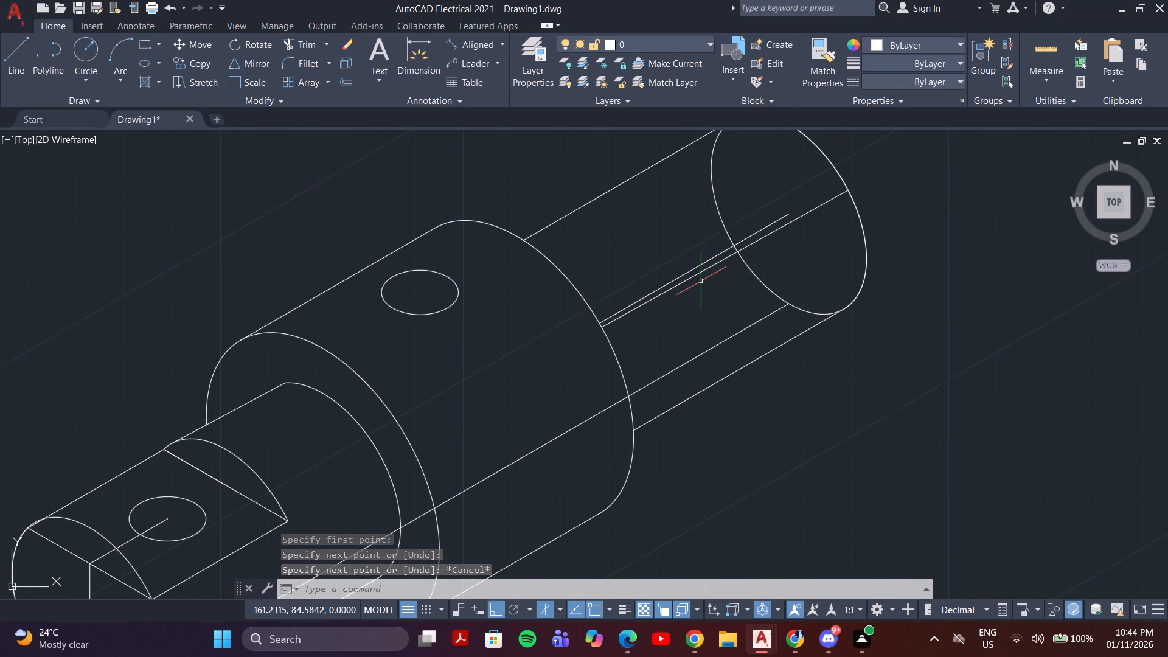
# Trim away the hidden front-facing part of the rear 40-diameter isocircle, including the short piece left between the two middle lines.
pyautogui.write('tr')
pyautogui.press('Return')
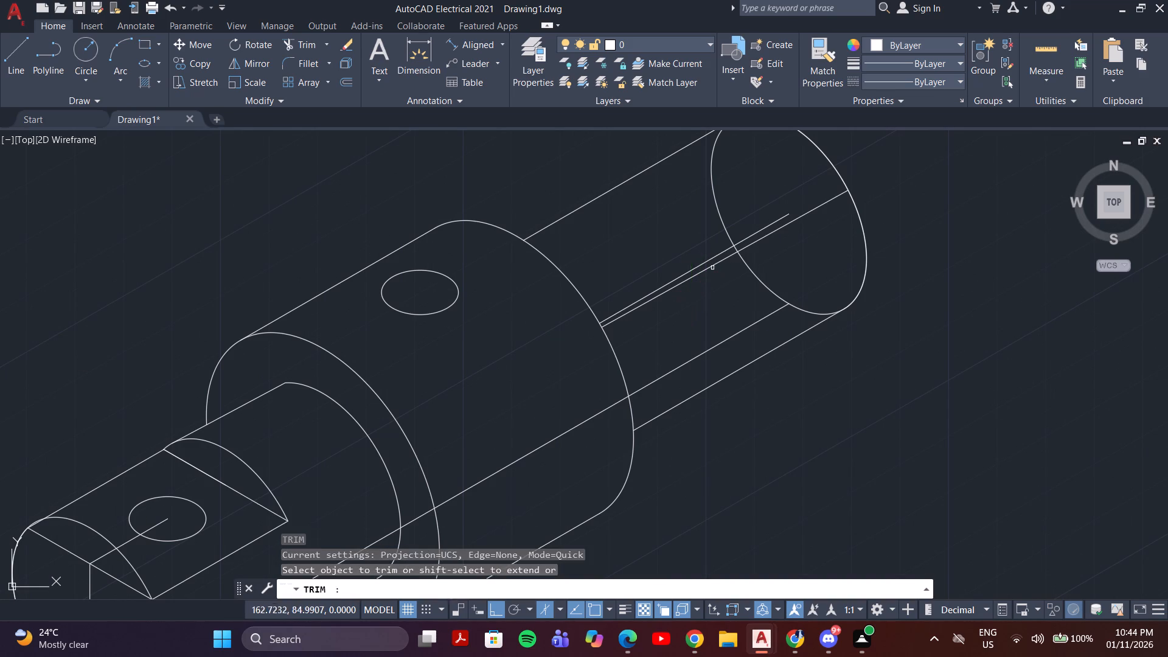
pyautogui.click(731, 206)
pyautogui.click(703, 223)
pyautogui.click(759, 256)
pyautogui.click(715, 280)
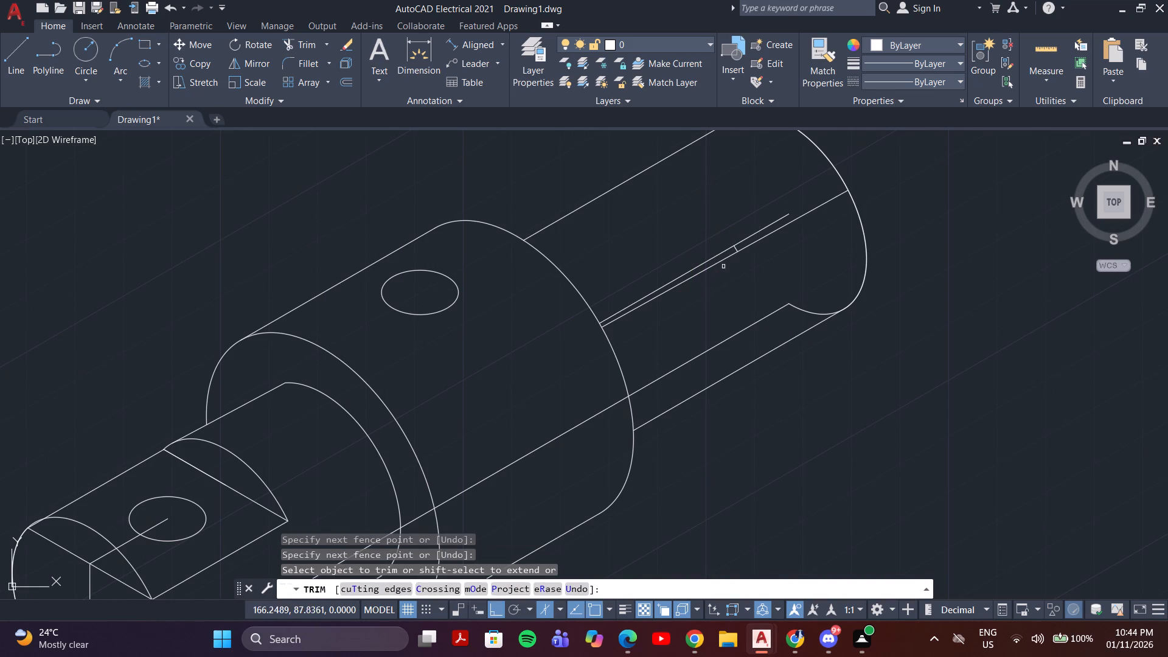
pyautogui.scroll(3, 724, 261)
pyautogui.click(785, 203)
pyautogui.click(750, 223)
pyautogui.scroll(-3, 750, 223)
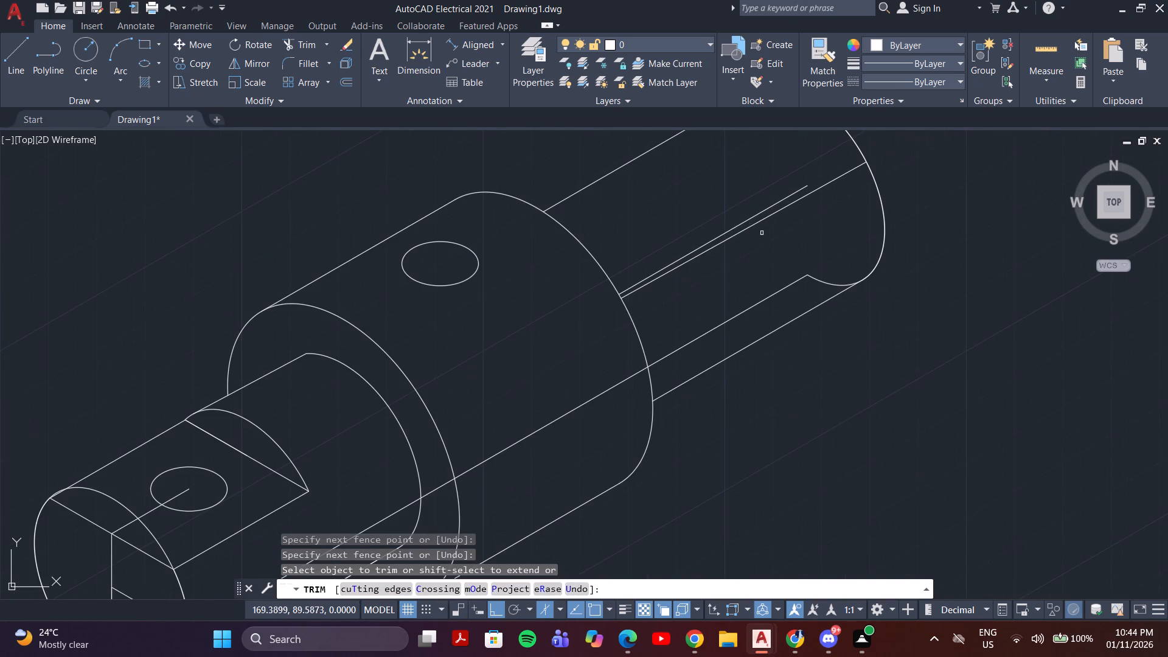
pyautogui.press('Escape')
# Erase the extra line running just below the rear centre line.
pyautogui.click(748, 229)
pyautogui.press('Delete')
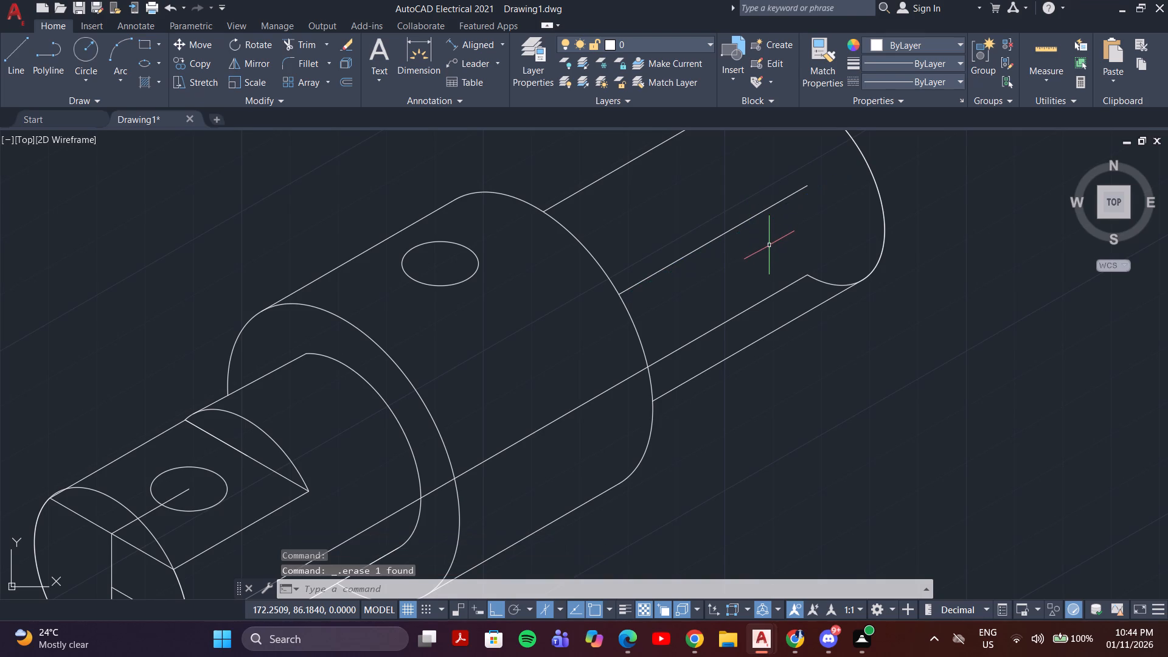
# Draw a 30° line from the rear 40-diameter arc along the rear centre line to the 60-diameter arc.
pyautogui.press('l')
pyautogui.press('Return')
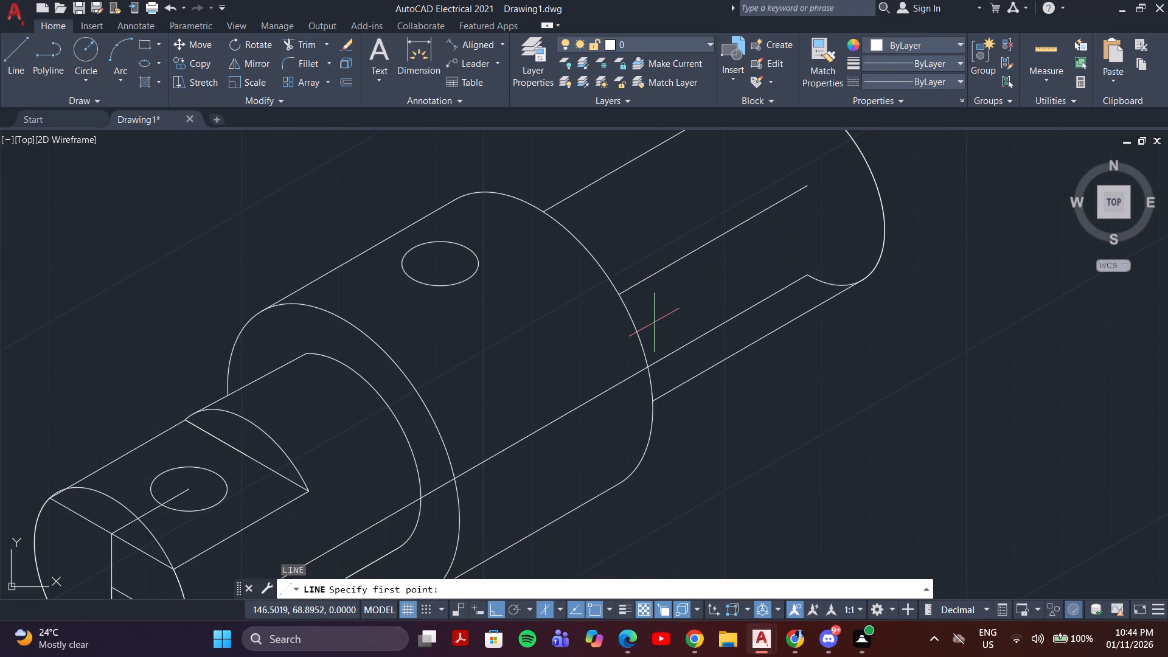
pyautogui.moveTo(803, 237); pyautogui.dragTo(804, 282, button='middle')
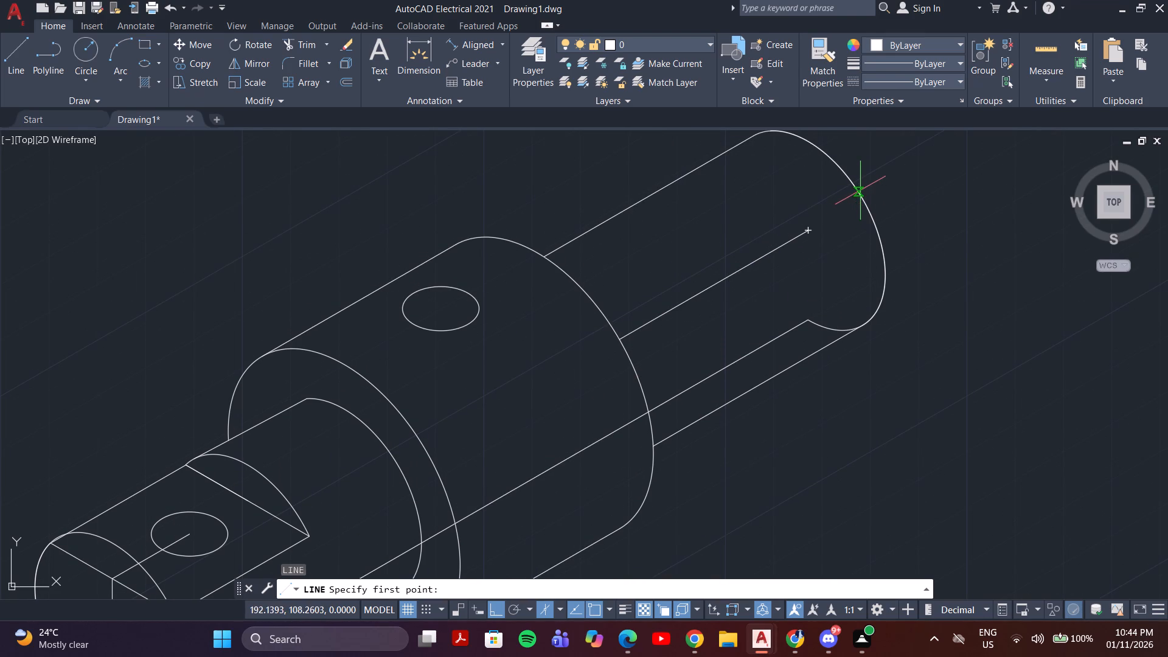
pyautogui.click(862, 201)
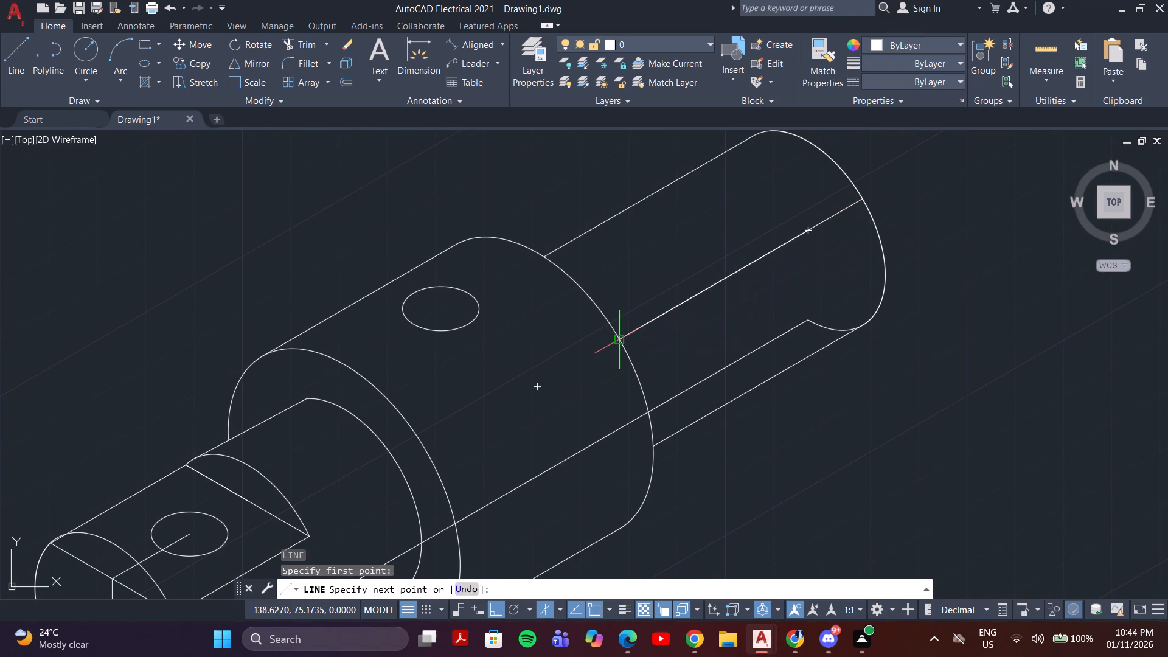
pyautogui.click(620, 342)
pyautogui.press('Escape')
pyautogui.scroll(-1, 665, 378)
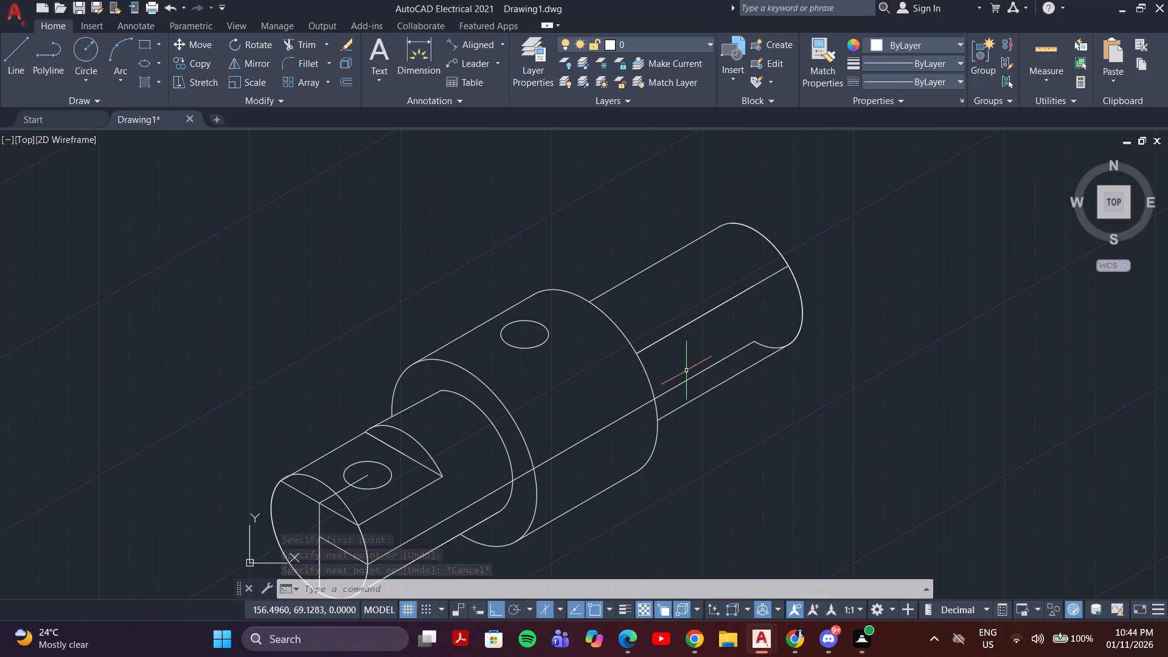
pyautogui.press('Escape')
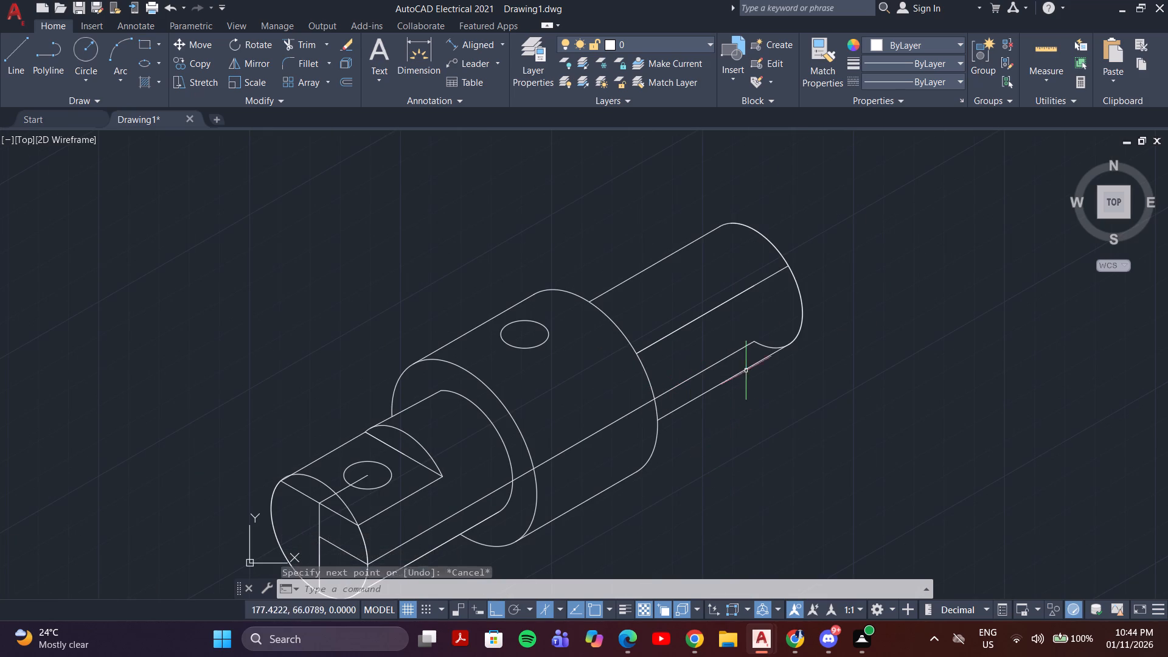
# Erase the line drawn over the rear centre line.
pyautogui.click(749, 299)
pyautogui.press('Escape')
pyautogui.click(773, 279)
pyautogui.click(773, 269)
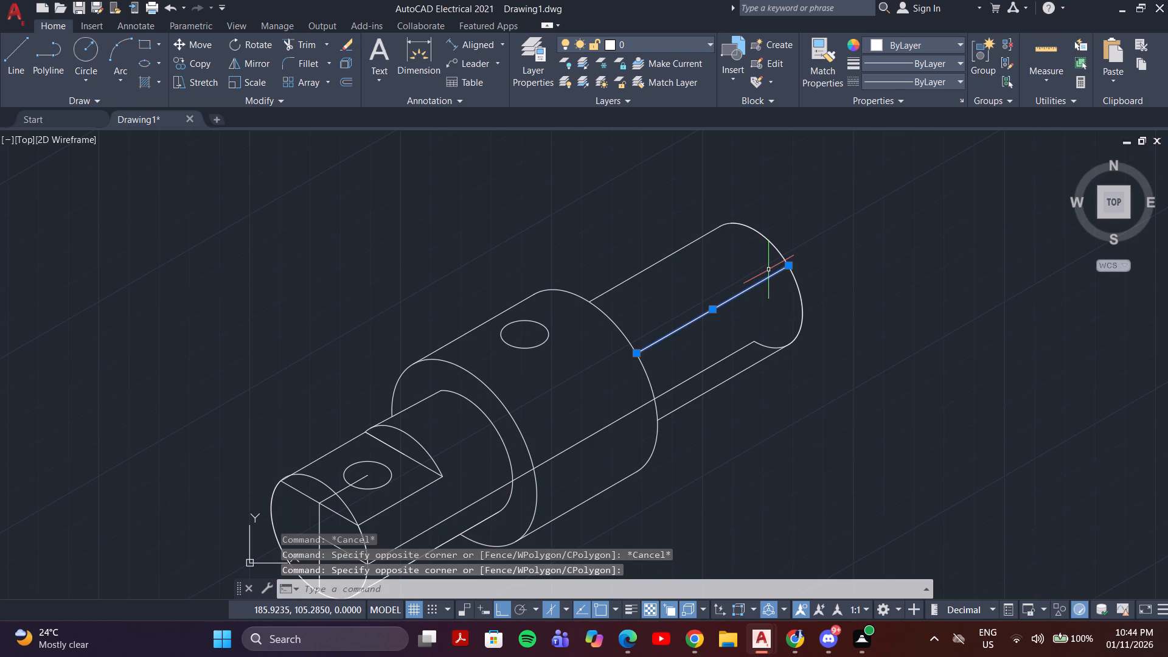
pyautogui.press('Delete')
# Trim away the leftover lower piece of the rear 40-diameter isocircle and remove the rear centre line.
pyautogui.scroll(1, 768, 369)
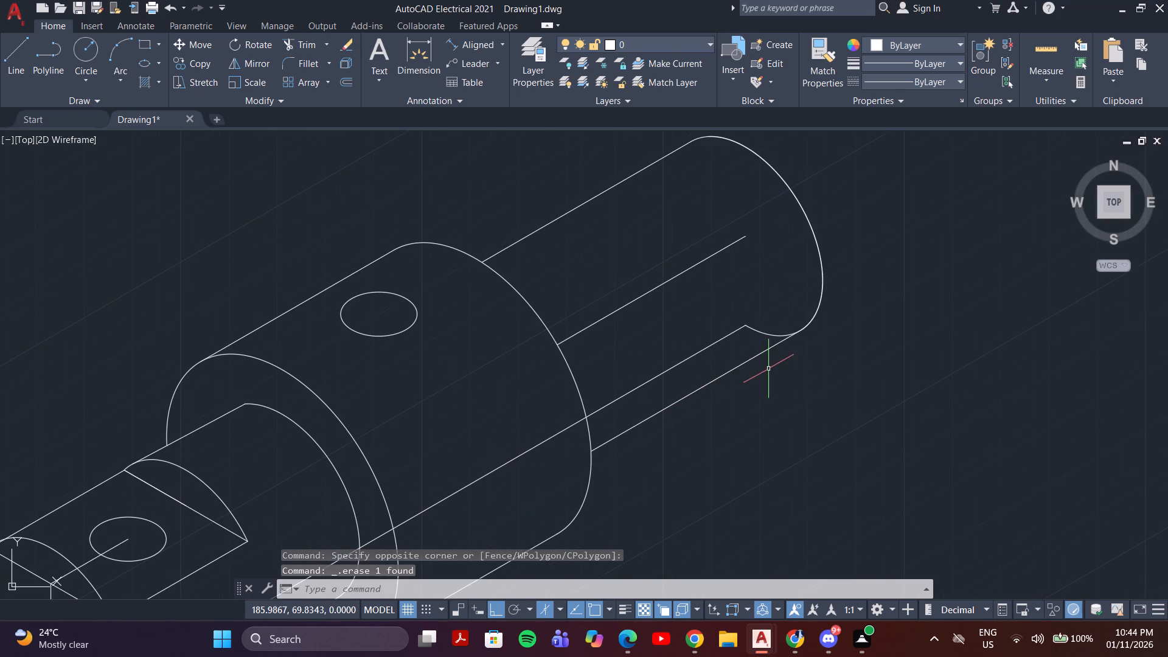
pyautogui.write('tr')
pyautogui.press('Return')
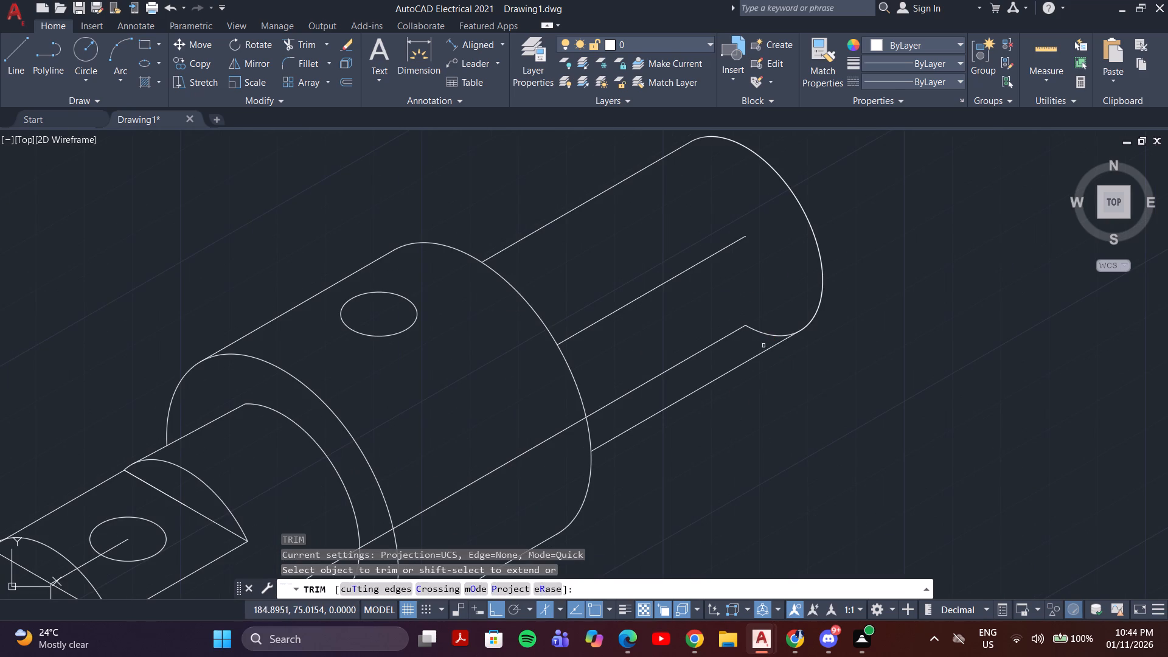
pyautogui.moveTo(755, 346); pyautogui.dragTo(790, 304)
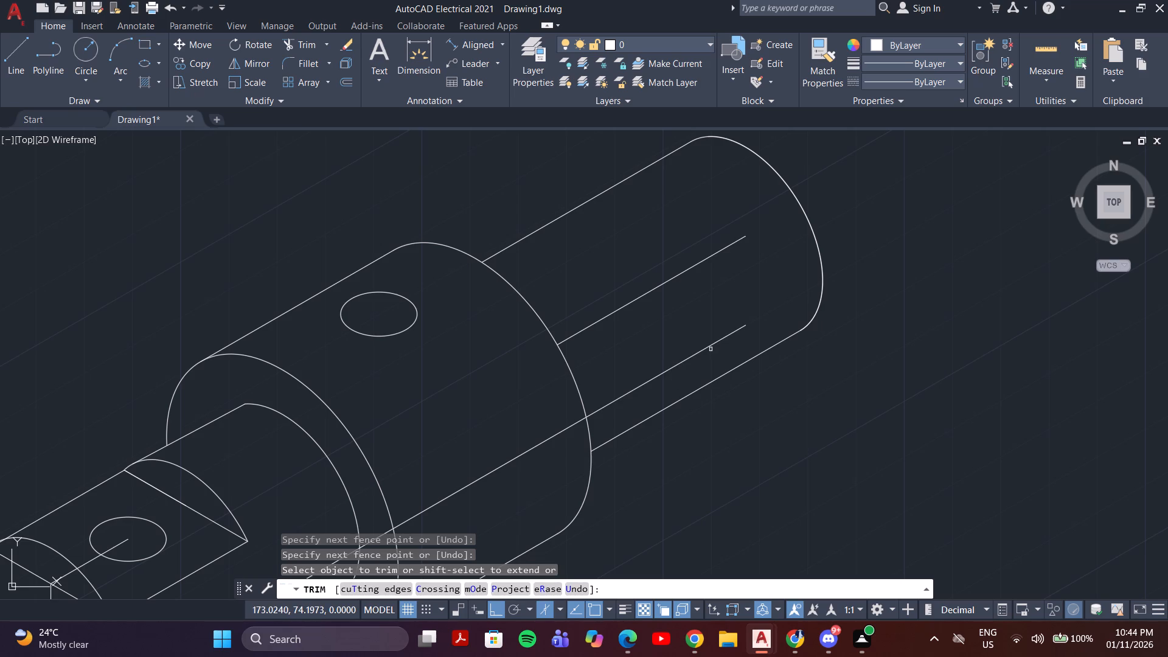
pyautogui.scroll(-1, 743, 408)
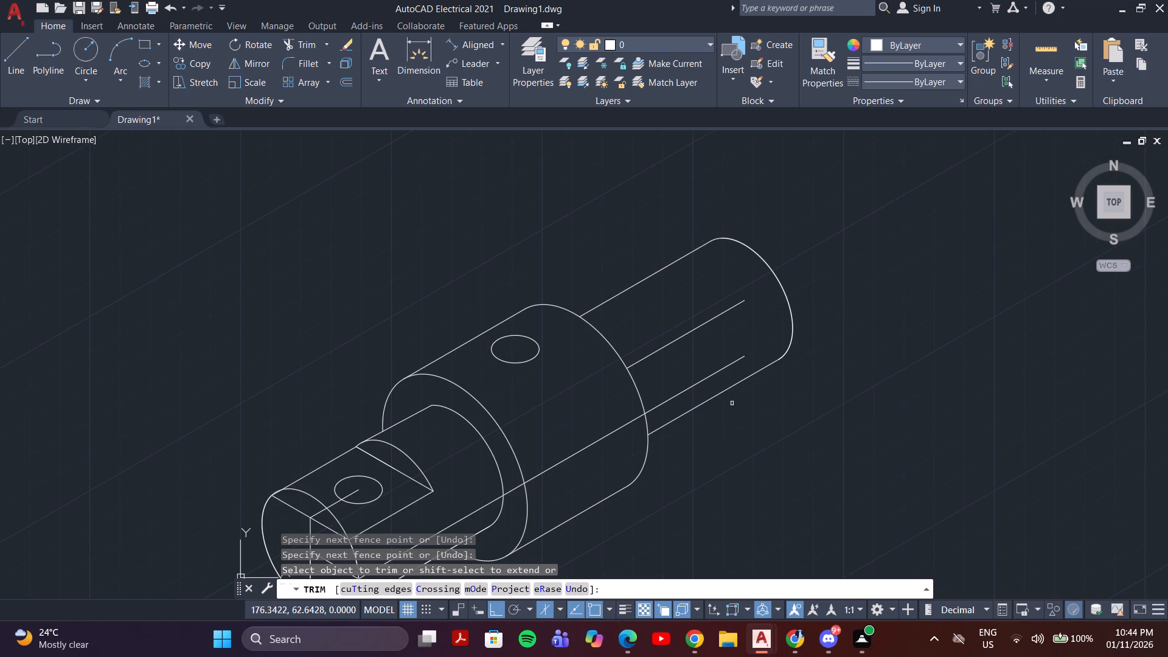
pyautogui.click(692, 333)
# Trim away the construction lines inside the front face and the centre line running across the flat into the 14-diameter isocircle.
pyautogui.scroll(-3, 677, 341)
pyautogui.scroll(4, 611, 378)
pyautogui.moveTo(532, 429); pyautogui.dragTo(712, 344, button='middle')
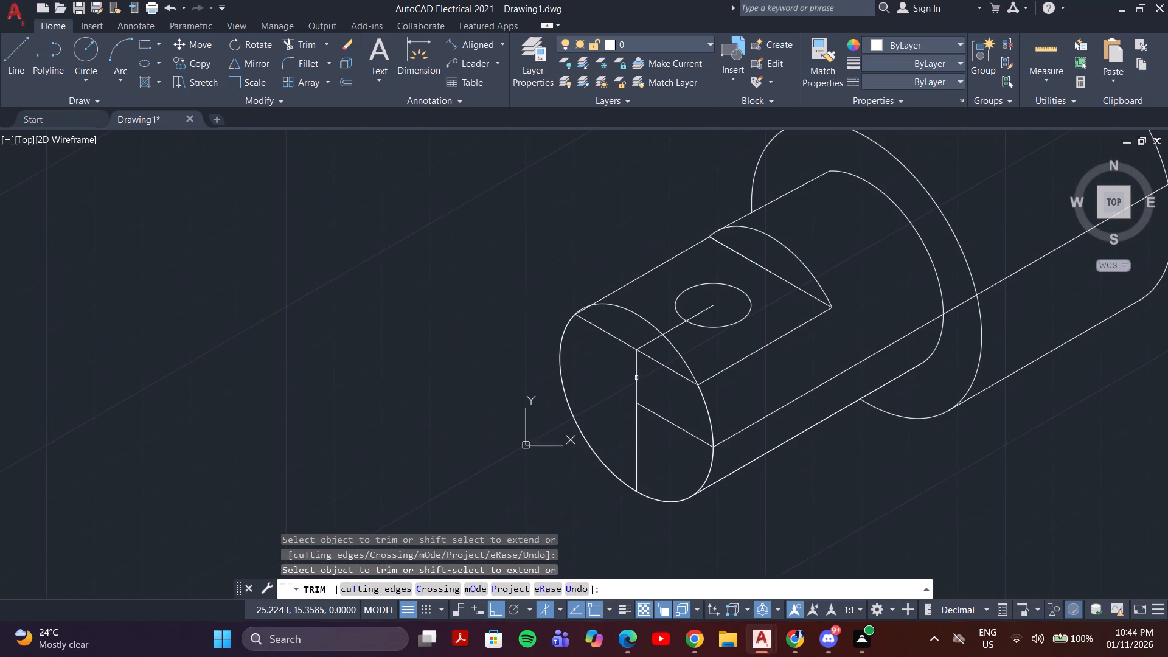
pyautogui.click(648, 385)
pyautogui.moveTo(623, 428); pyautogui.dragTo(630, 436)
pyautogui.scroll(5, 651, 337)
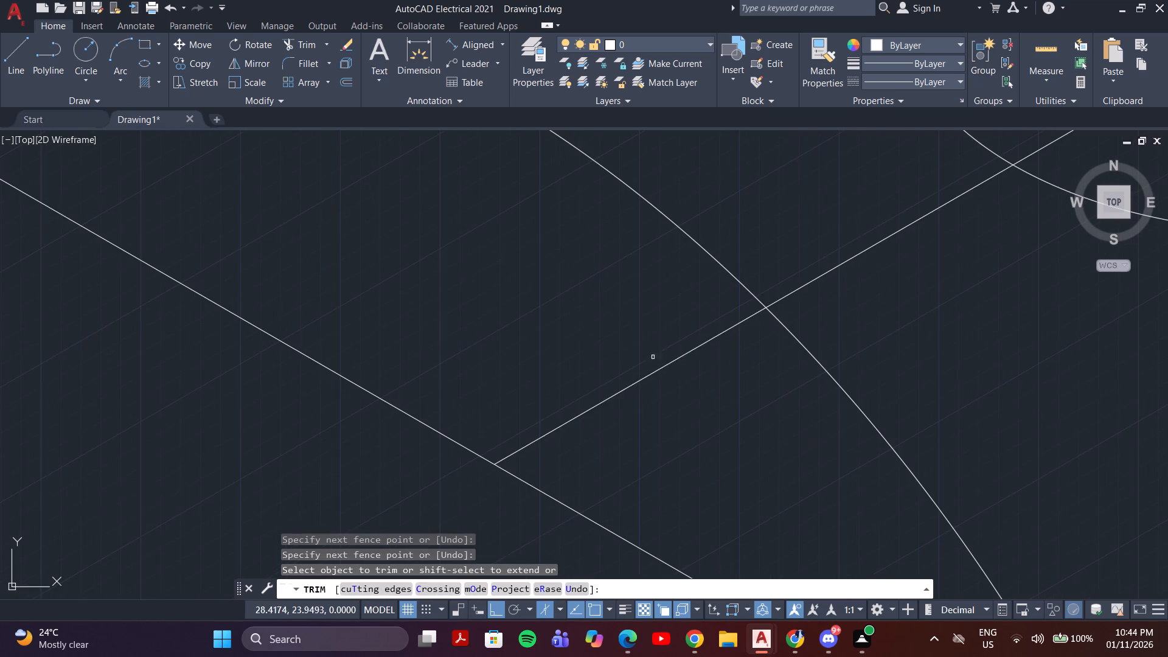
pyautogui.click(664, 378)
pyautogui.click(635, 346)
pyautogui.scroll(-3, 787, 329)
pyautogui.click(829, 310)
pyautogui.click(806, 294)
pyautogui.click(883, 276)
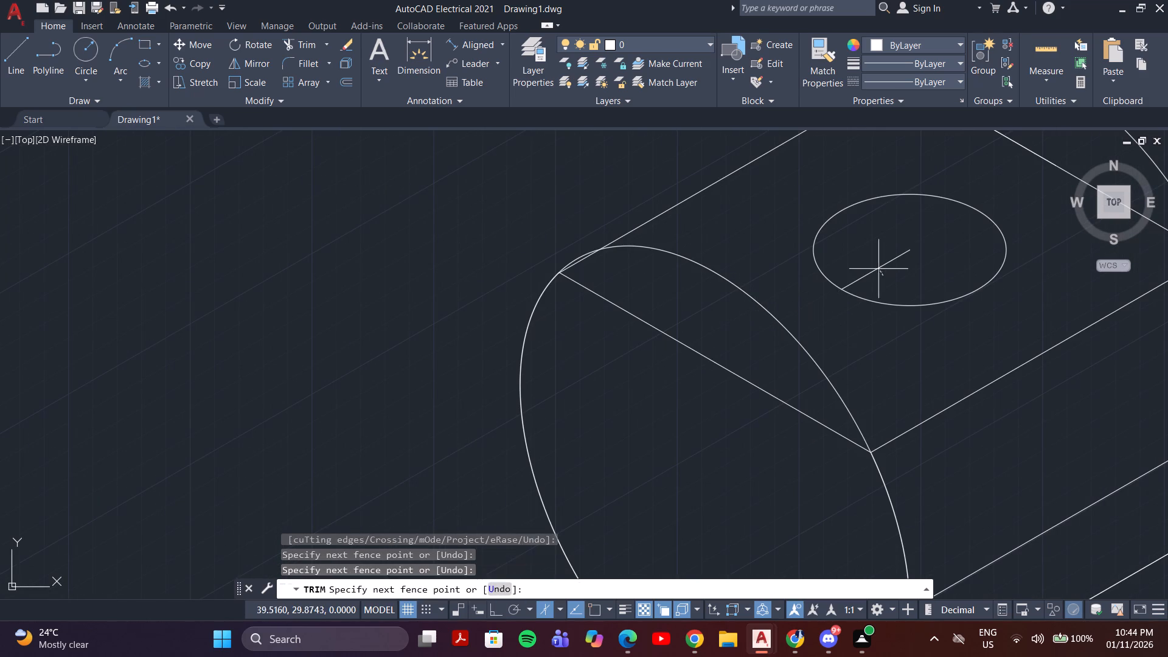
pyautogui.click(878, 268)
# Trim away the front face's arc above the flat and the leftover fragment at the flat's upper corner.
pyautogui.scroll(-2, 876, 269)
pyautogui.click(828, 280)
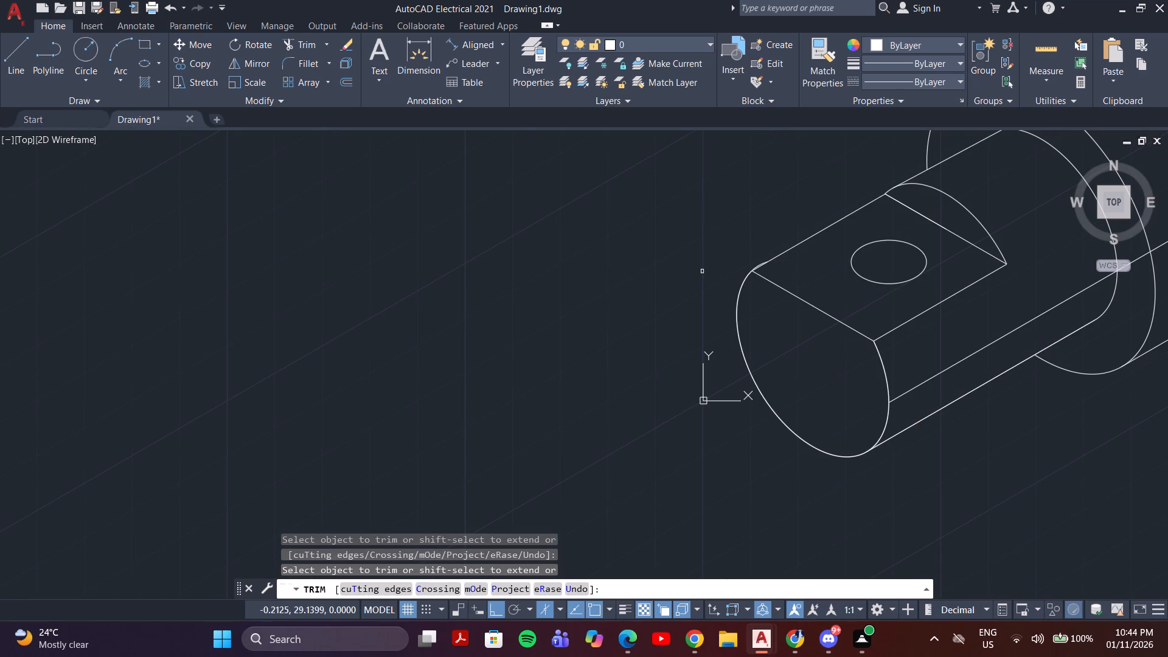
pyautogui.scroll(4, 742, 254)
pyautogui.click(833, 324)
pyautogui.scroll(-8, 838, 336)
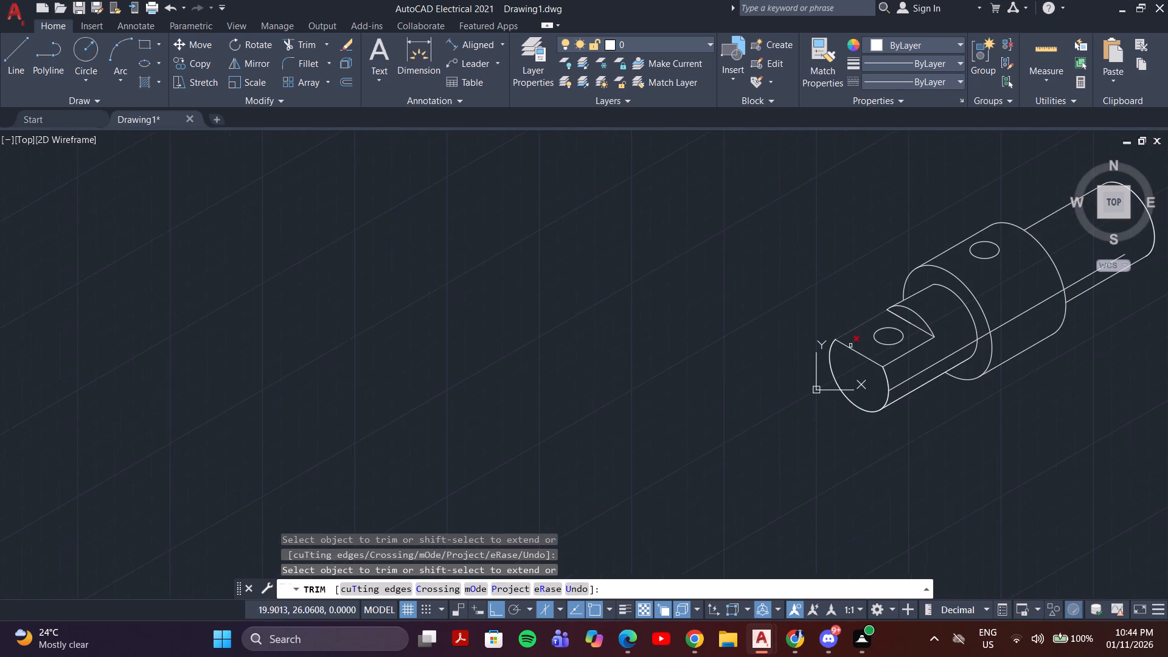
# Trim away the centre line across the 60-diameter section and the leftover centre line piece inside the rear section.
pyautogui.moveTo(1063, 389); pyautogui.dragTo(624, 507, button='middle')
pyautogui.click(584, 443)
pyautogui.click(582, 408)
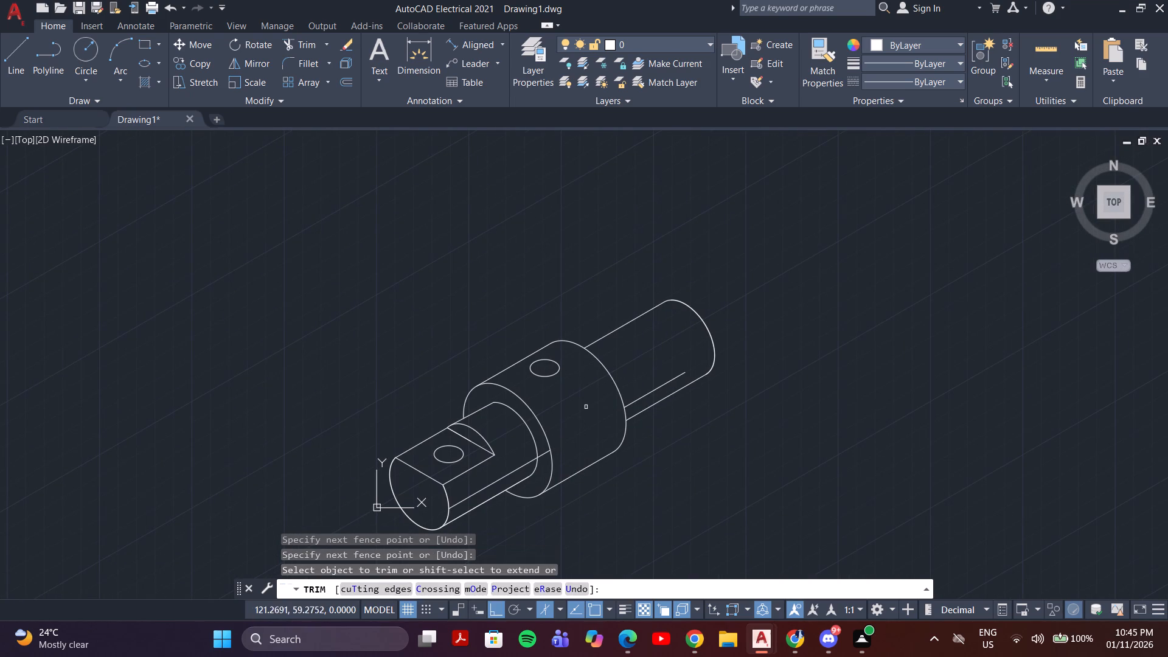
pyautogui.scroll(5, 653, 396)
pyautogui.moveTo(653, 396); pyautogui.dragTo(640, 381)
pyautogui.click(552, 282)
pyautogui.scroll(-5, 559, 304)
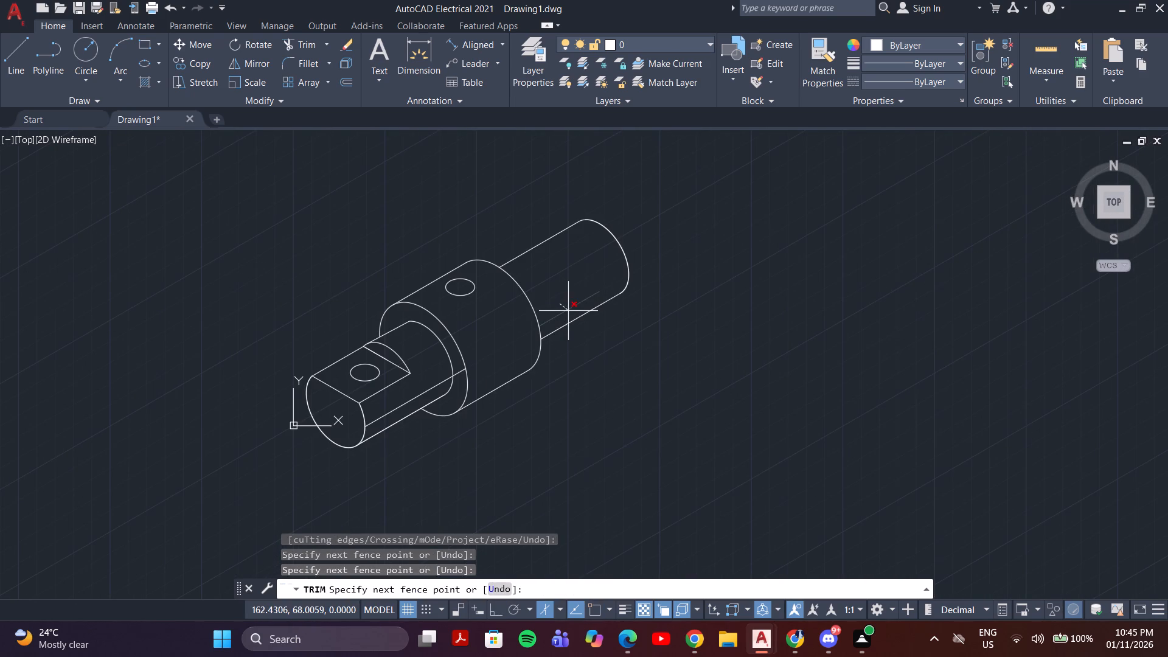
pyautogui.click(568, 311)
# Trim away the centre line pieces along the front shaft and across the 60-diameter section's front face.
pyautogui.scroll(5, 428, 381)
pyautogui.click(452, 465)
pyautogui.click(433, 406)
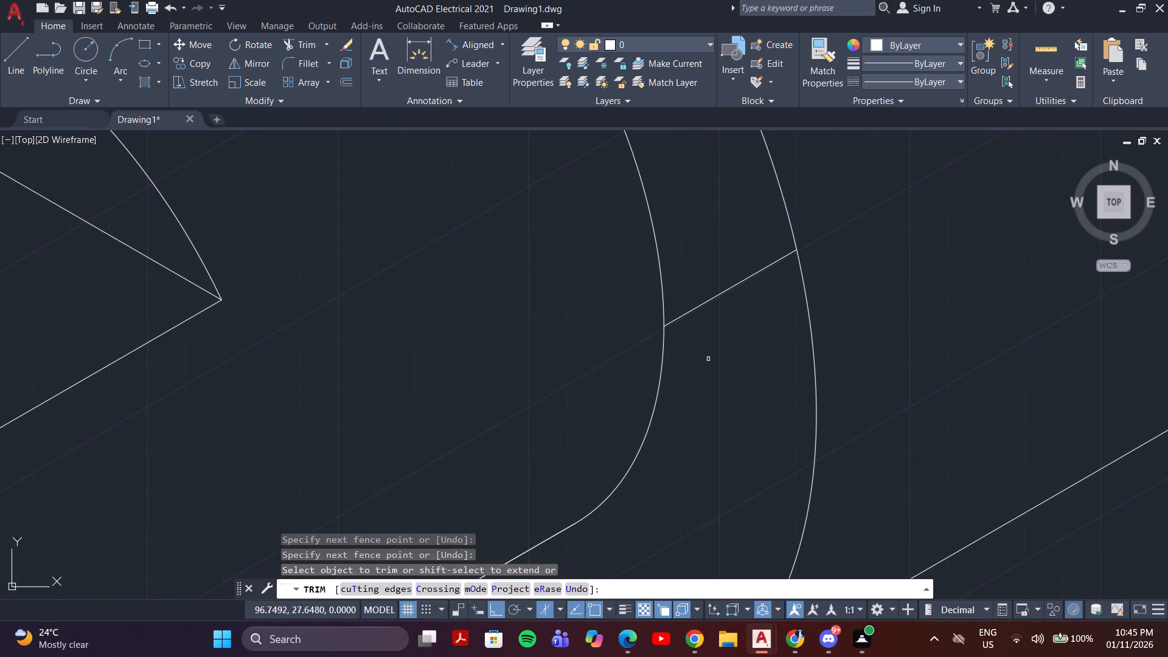
pyautogui.click(733, 330)
pyautogui.click(718, 279)
pyautogui.scroll(-7, 717, 288)
pyautogui.moveTo(746, 346); pyautogui.dragTo(603, 451, button='middle')
pyautogui.scroll(2, 610, 384)
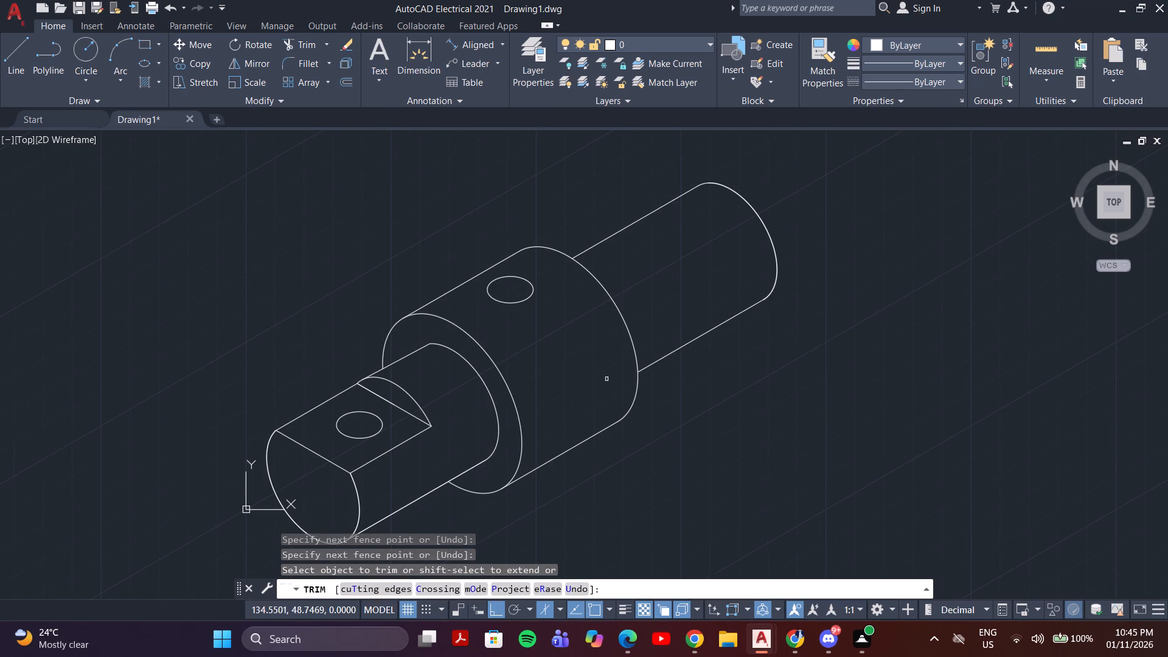
pyautogui.press('Escape')
pyautogui.moveTo(581, 365); pyautogui.dragTo(582, 366, button='middle')
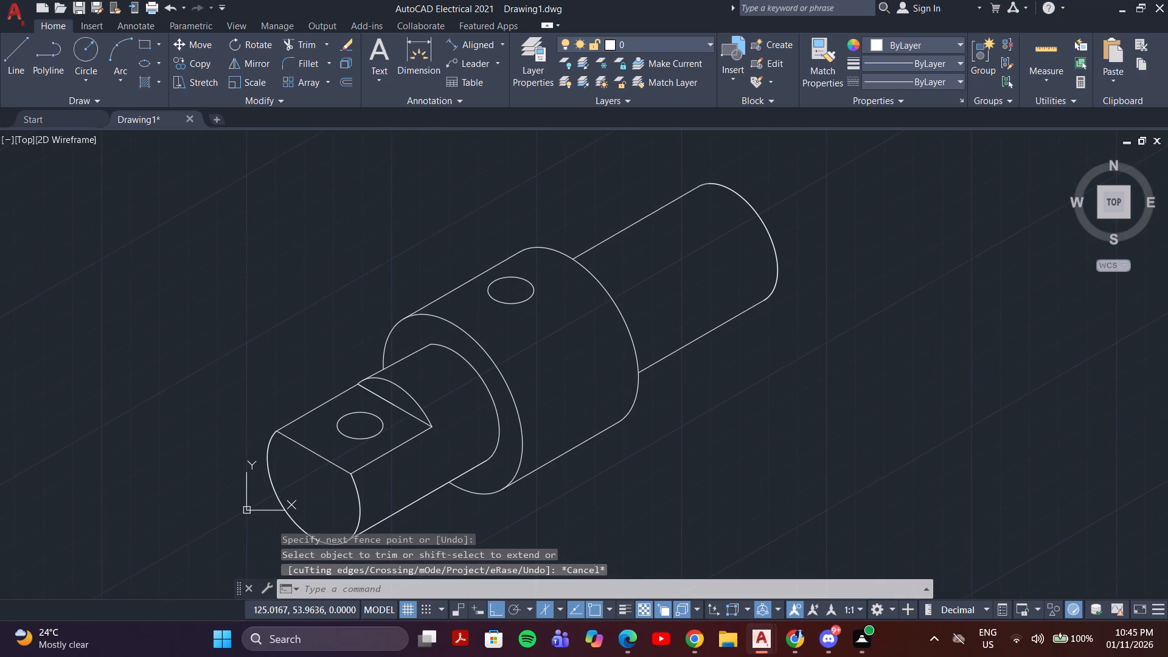
pyautogui.moveTo(582, 366); pyautogui.dragTo(650, 353, button='middle')
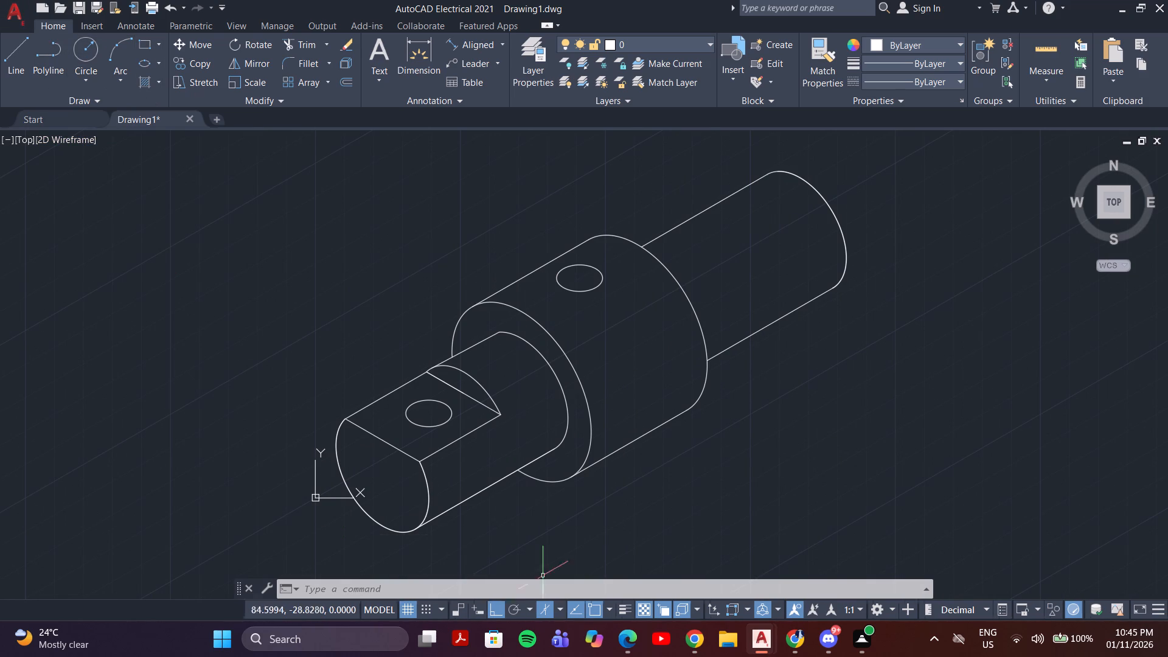
# Switch the isometric drawing plane to Isoplane Top.
pyautogui.click(160, 69)
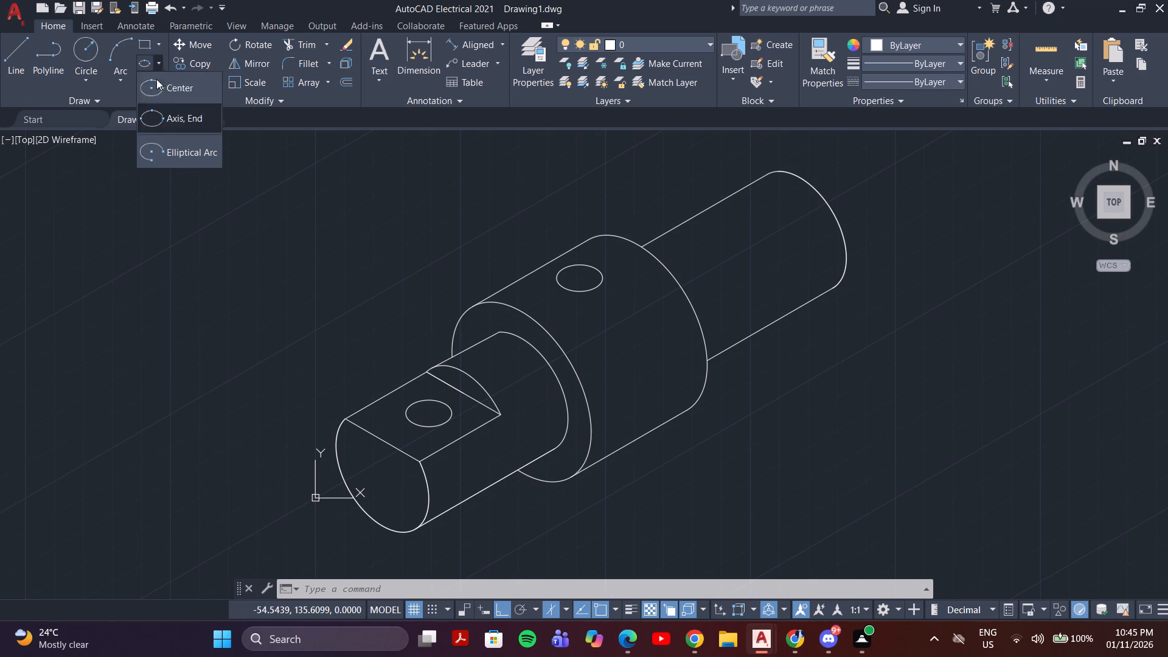
pyautogui.click(175, 127)
pyautogui.click(633, 588)
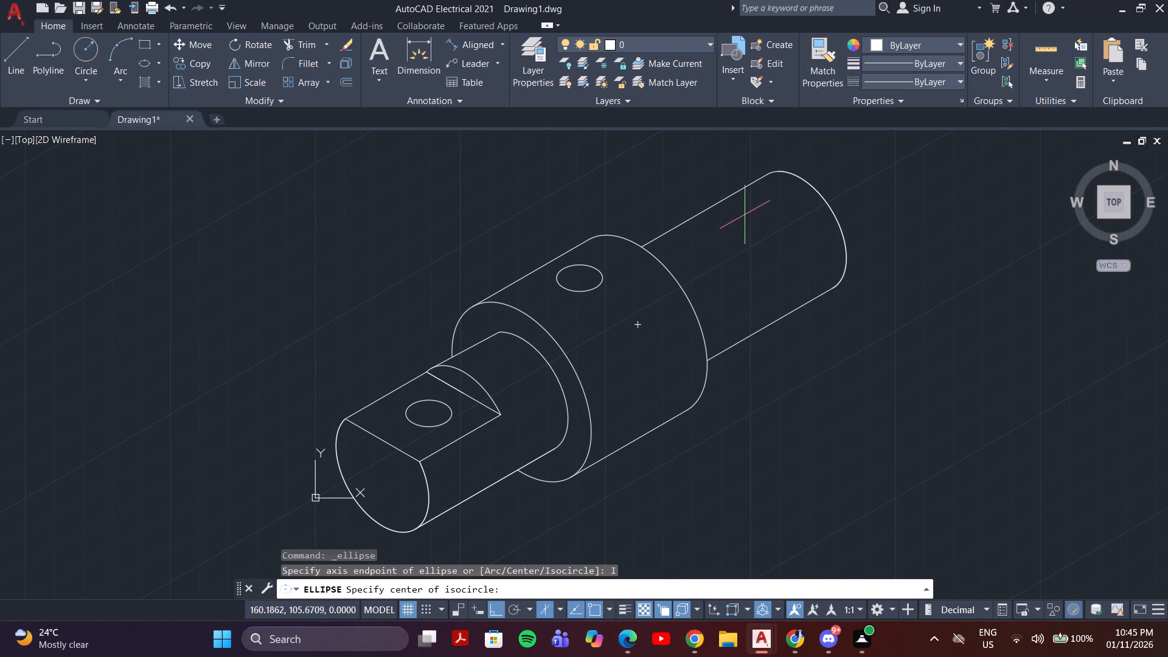
pyautogui.press('F5')
pyautogui.press('F5')
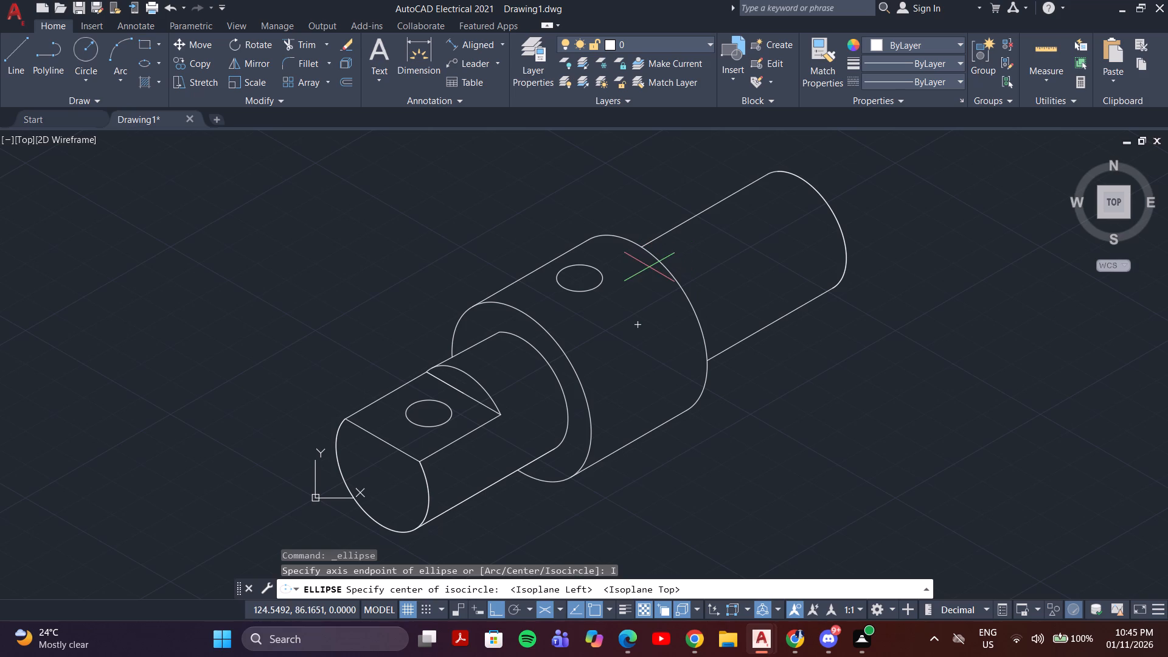
pyautogui.press('Escape')
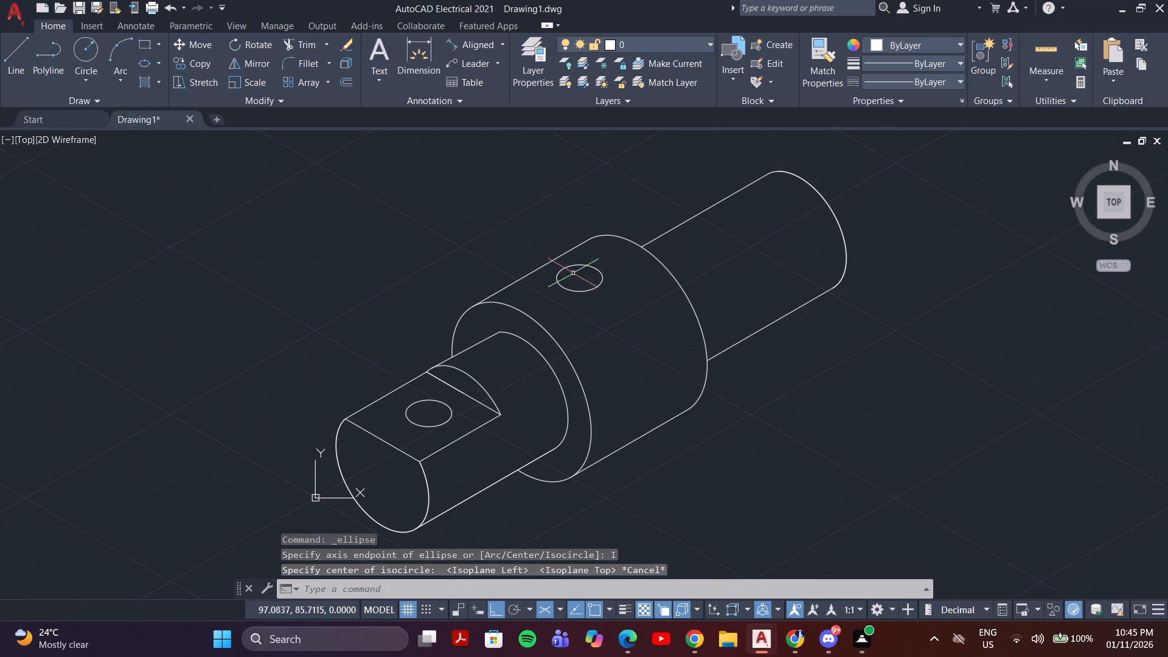
# Draw a line at 210° from the rear end's arc along the rear section, running past the 60-diameter section's back edge.
pyautogui.press('l')
pyautogui.press('Return')
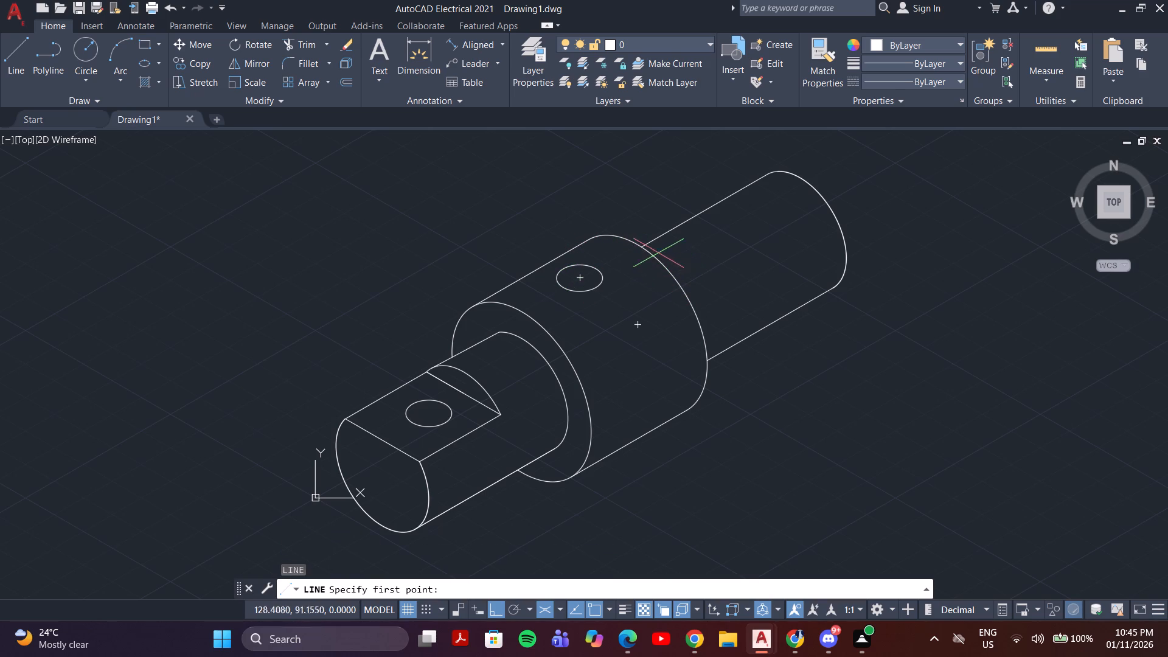
pyautogui.click(815, 187)
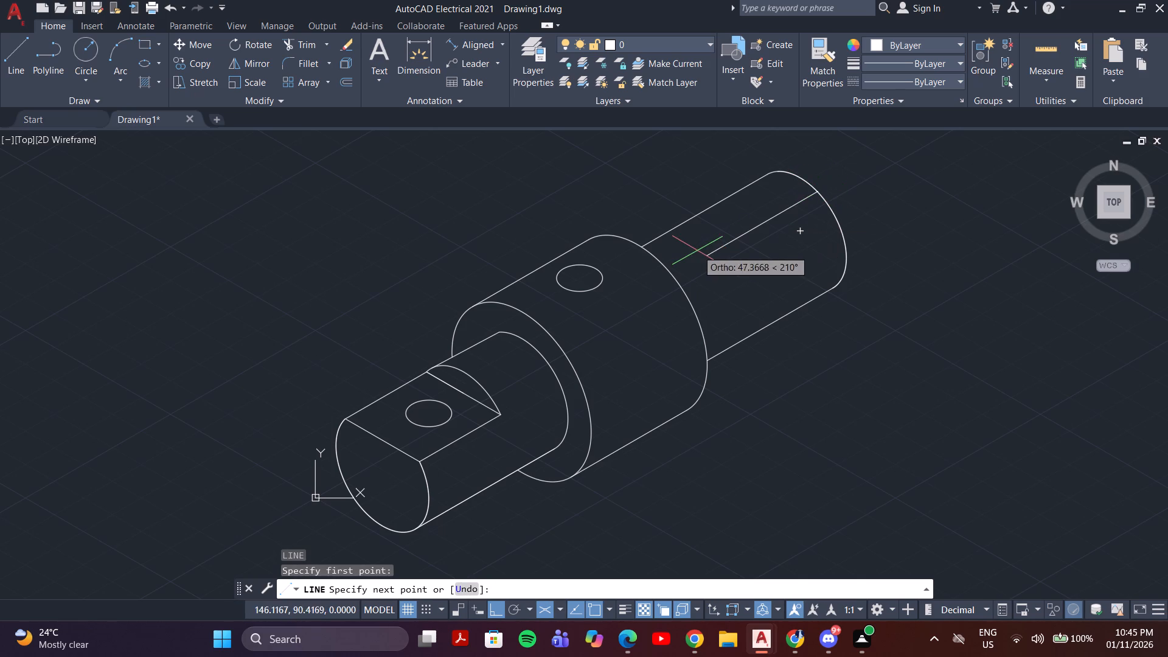
pyautogui.scroll(3, 650, 319)
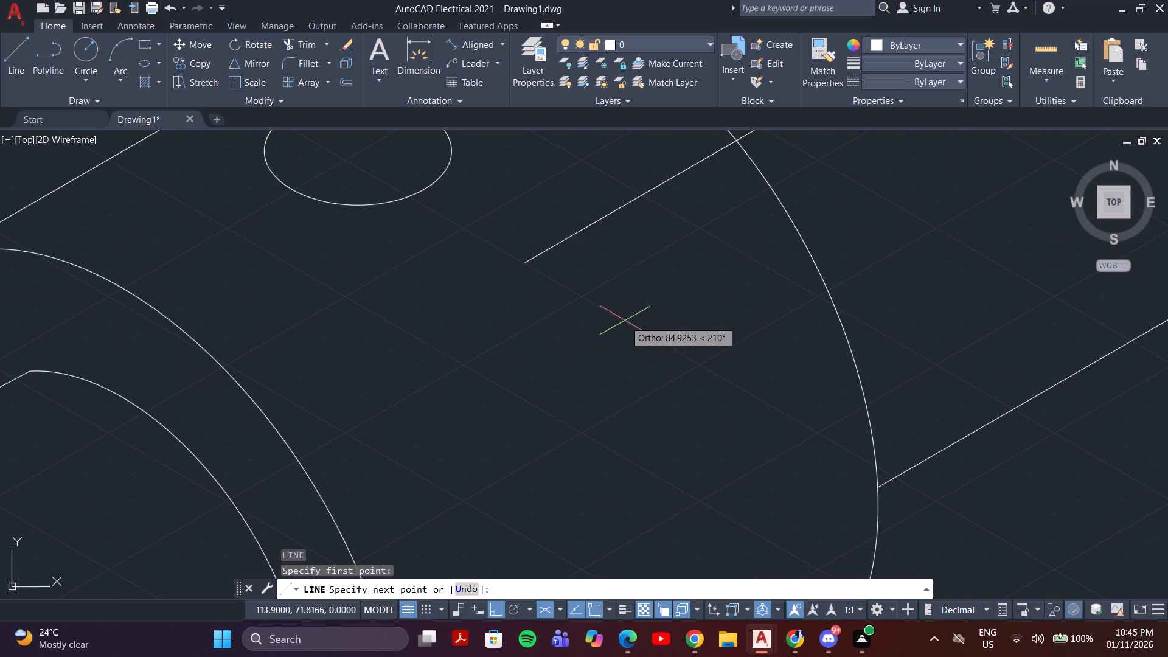
pyautogui.scroll(2, 656, 251)
pyautogui.moveTo(656, 251); pyautogui.dragTo(603, 382, button='middle')
pyautogui.scroll(-4, 604, 368)
pyautogui.click(597, 353)
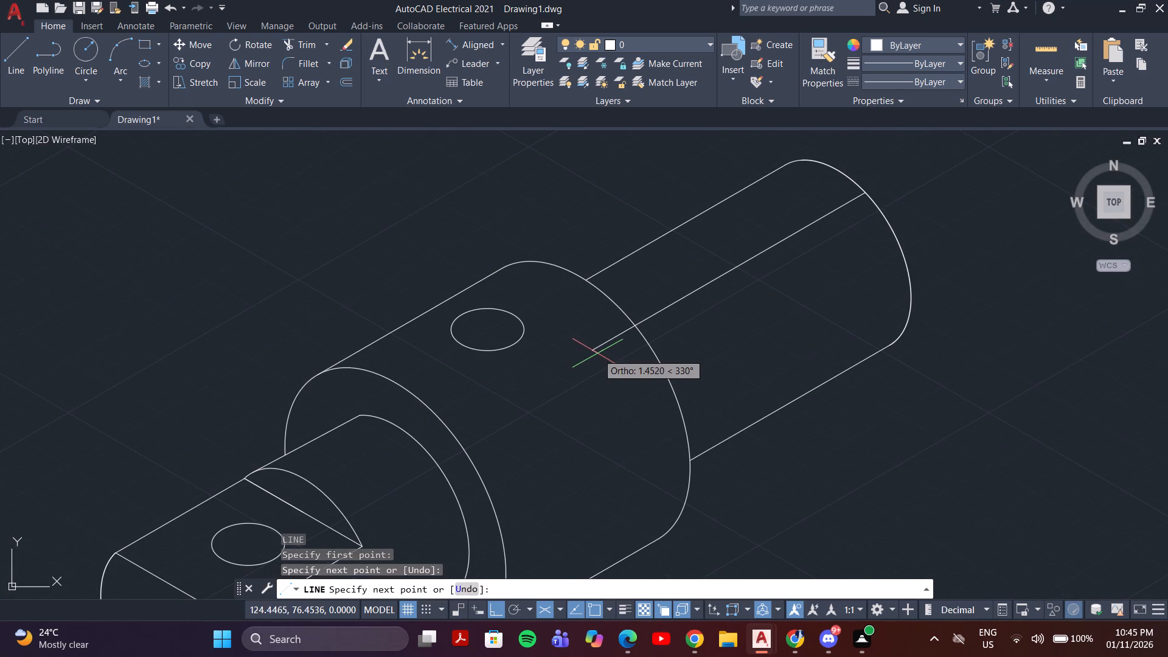
pyautogui.press('Escape')
# Trim away the part of the new lengthwise line that runs inside the 60-diameter section.
pyautogui.press('t')
pyautogui.press('r')
pyautogui.press('Return')
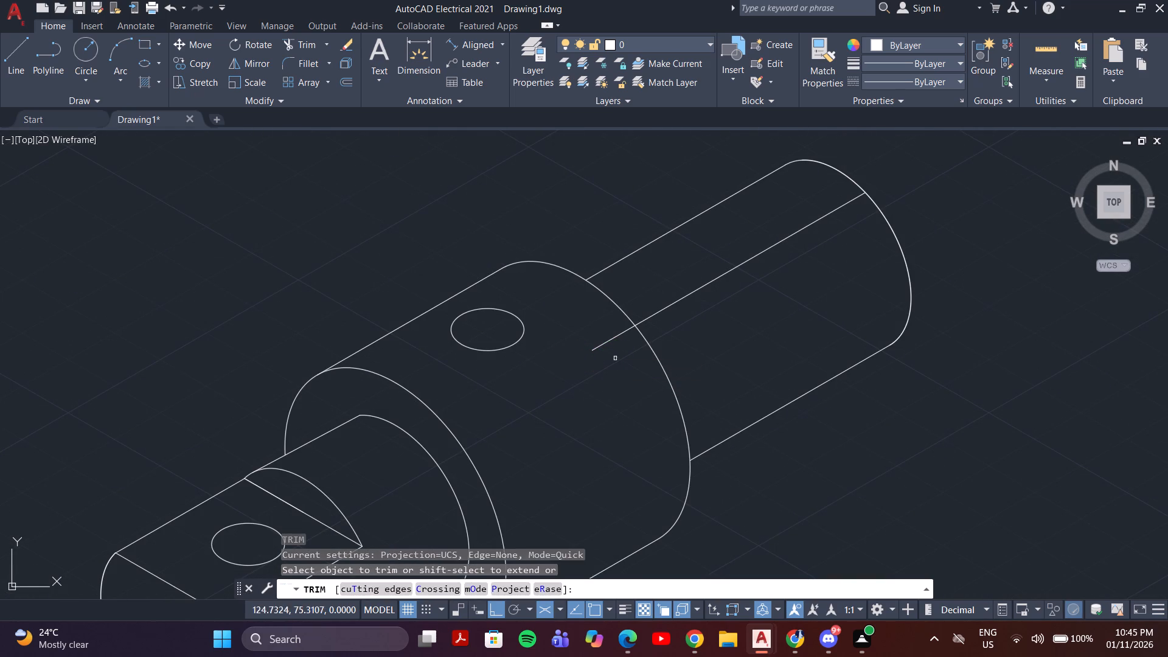
pyautogui.moveTo(630, 370); pyautogui.dragTo(599, 339)
pyautogui.scroll(-2, 599, 342)
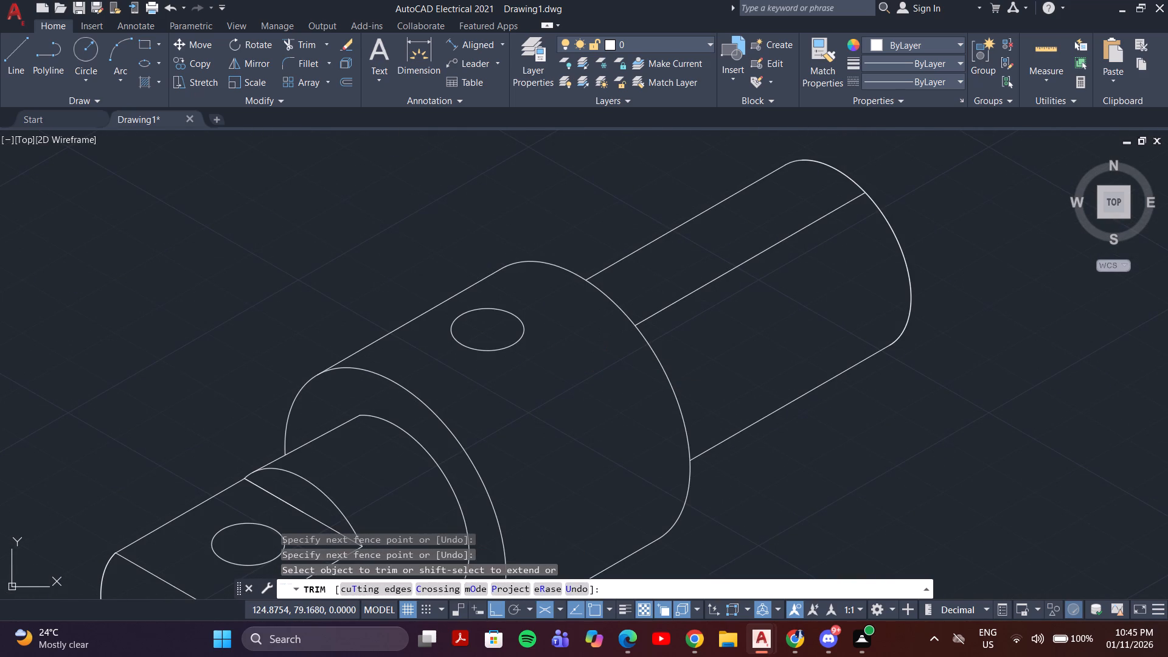
pyautogui.press('Escape')
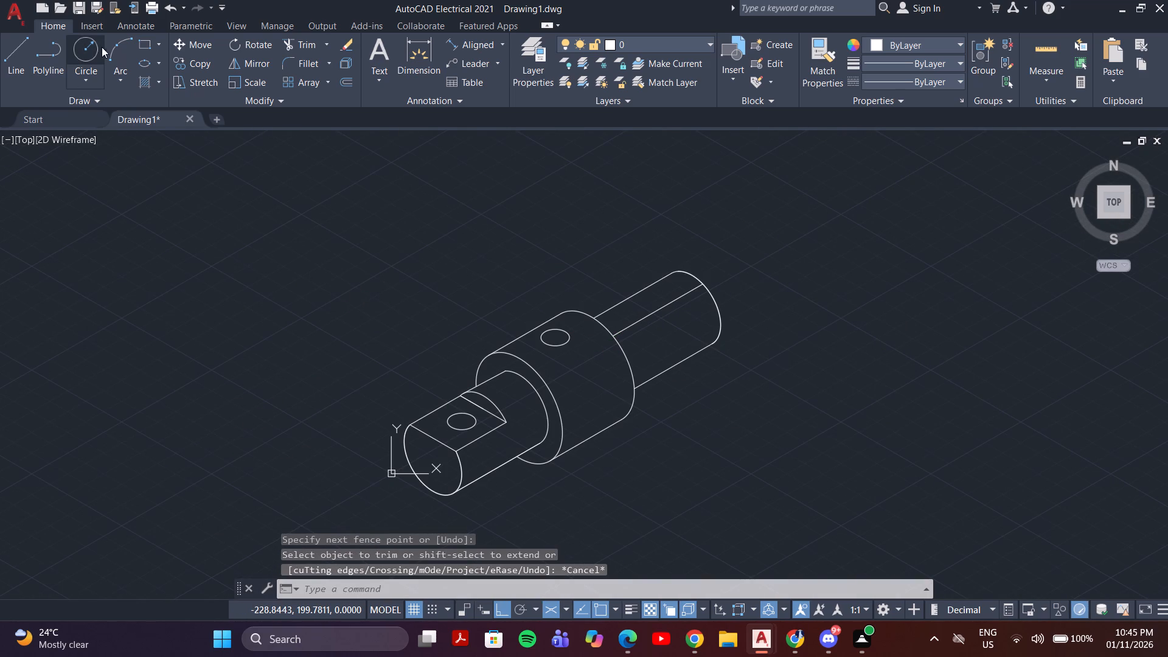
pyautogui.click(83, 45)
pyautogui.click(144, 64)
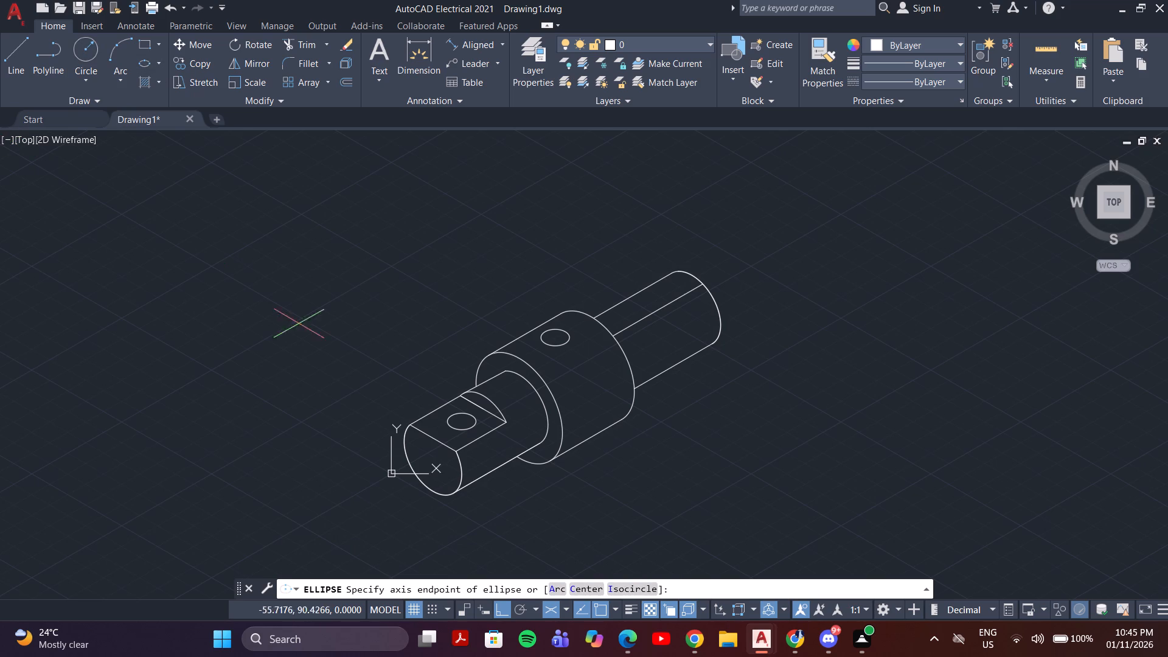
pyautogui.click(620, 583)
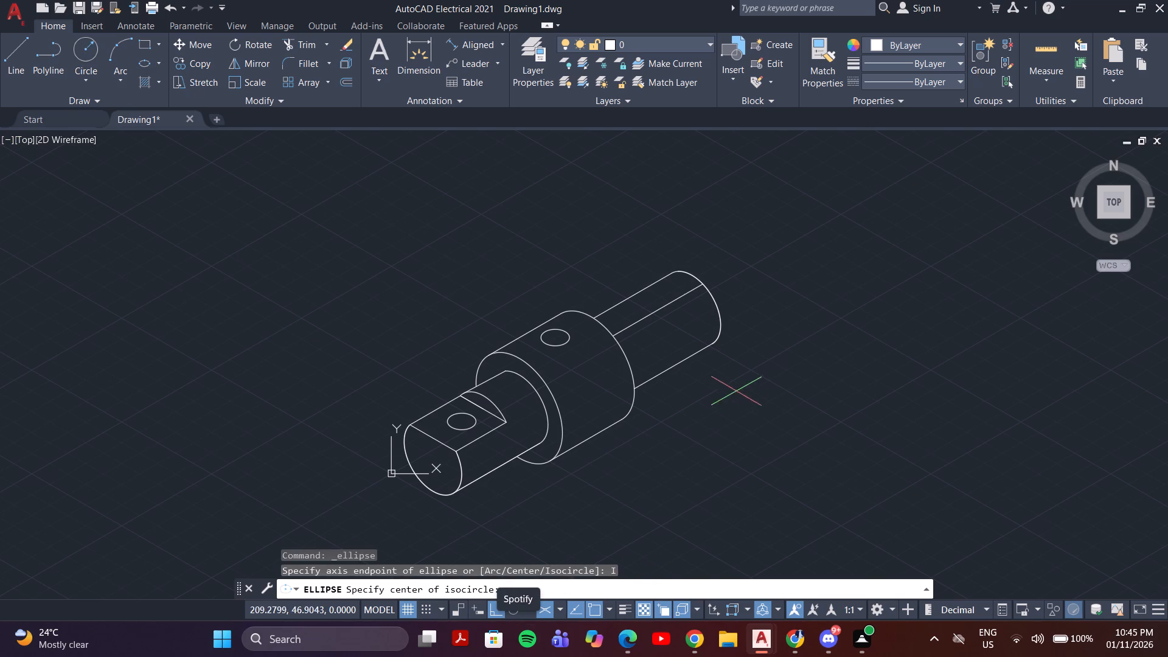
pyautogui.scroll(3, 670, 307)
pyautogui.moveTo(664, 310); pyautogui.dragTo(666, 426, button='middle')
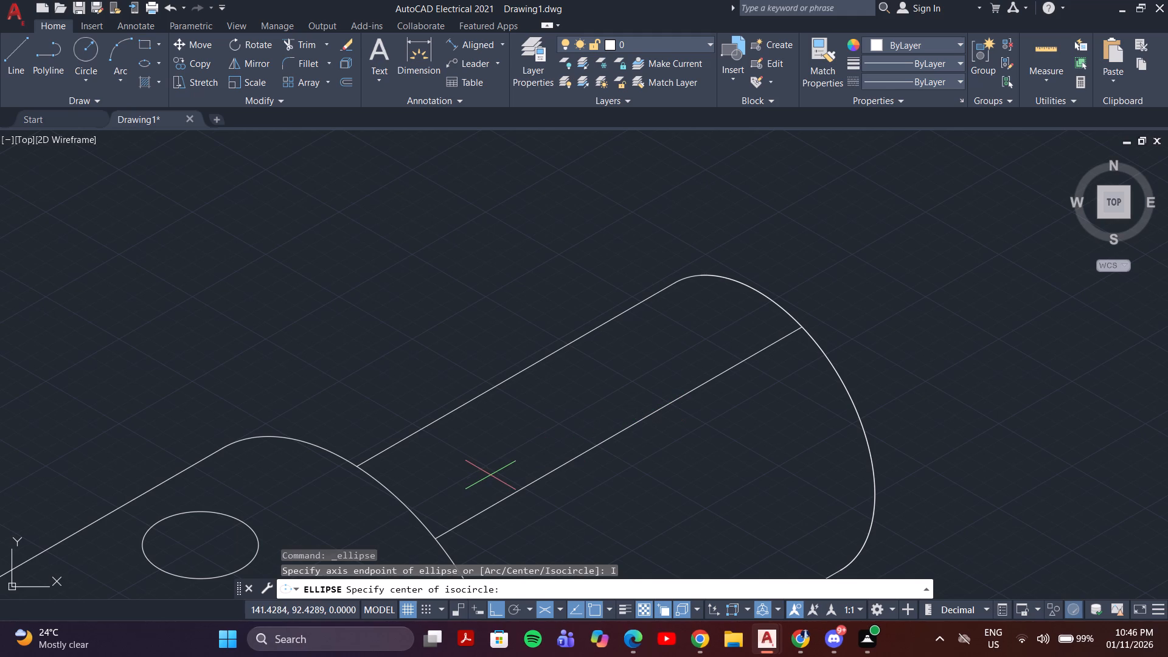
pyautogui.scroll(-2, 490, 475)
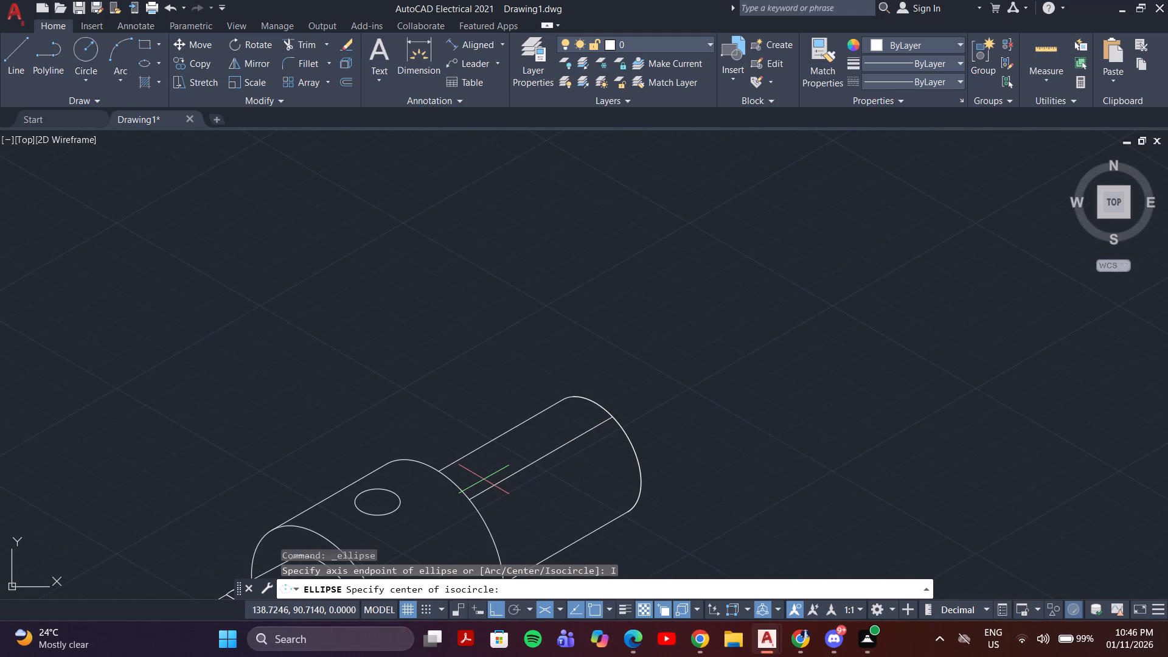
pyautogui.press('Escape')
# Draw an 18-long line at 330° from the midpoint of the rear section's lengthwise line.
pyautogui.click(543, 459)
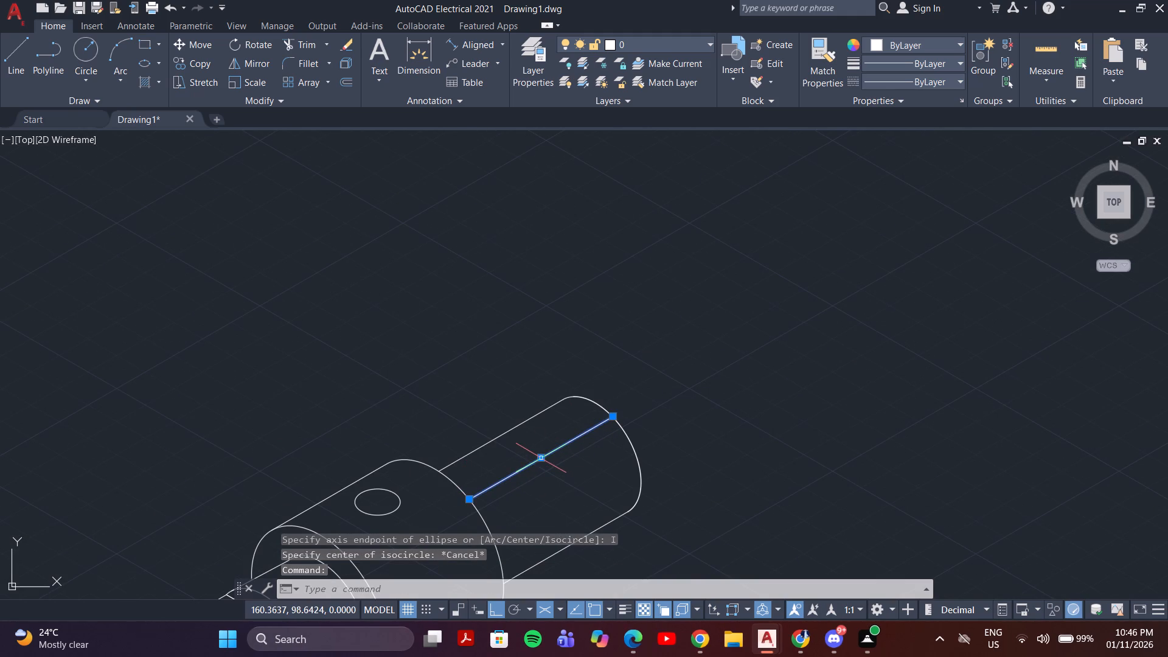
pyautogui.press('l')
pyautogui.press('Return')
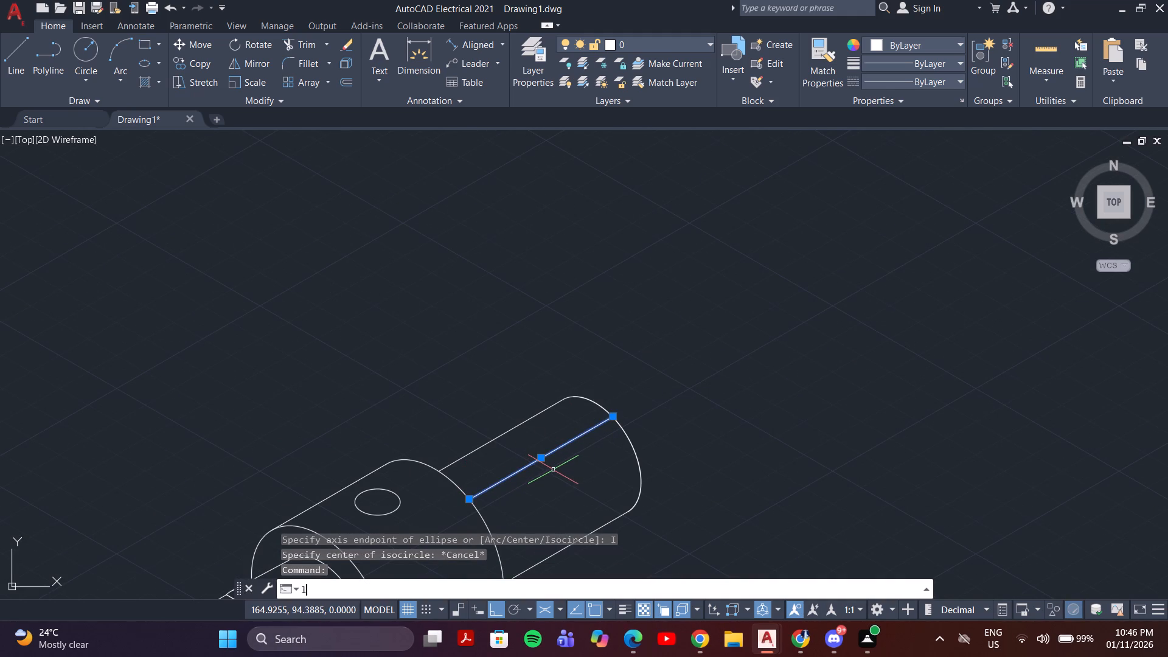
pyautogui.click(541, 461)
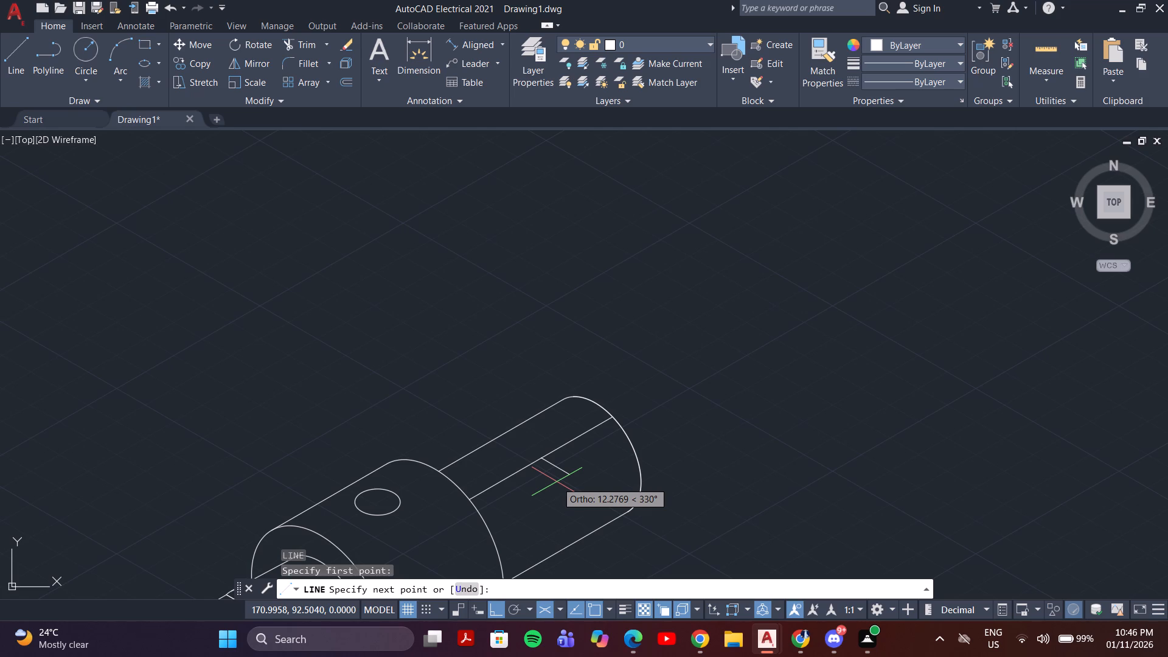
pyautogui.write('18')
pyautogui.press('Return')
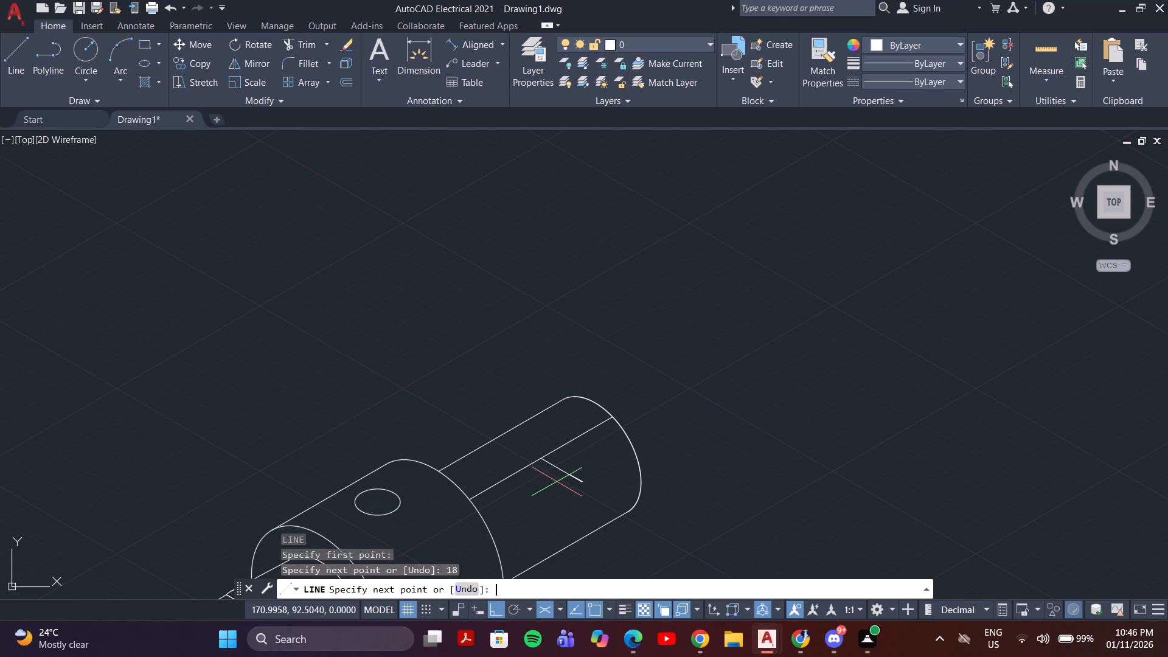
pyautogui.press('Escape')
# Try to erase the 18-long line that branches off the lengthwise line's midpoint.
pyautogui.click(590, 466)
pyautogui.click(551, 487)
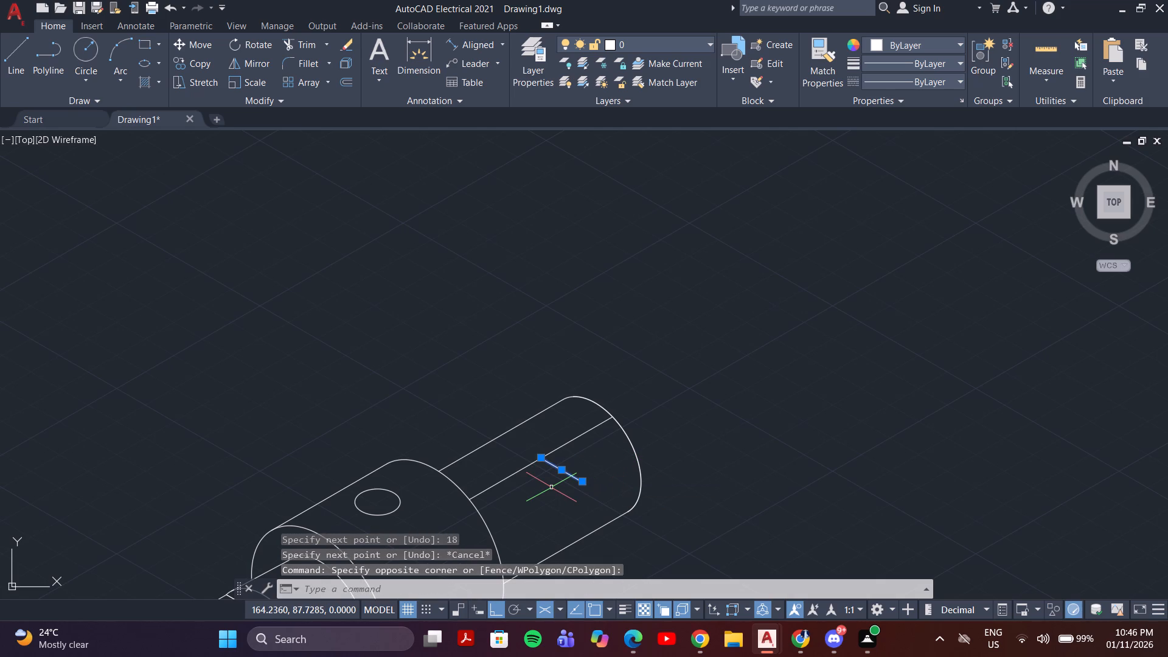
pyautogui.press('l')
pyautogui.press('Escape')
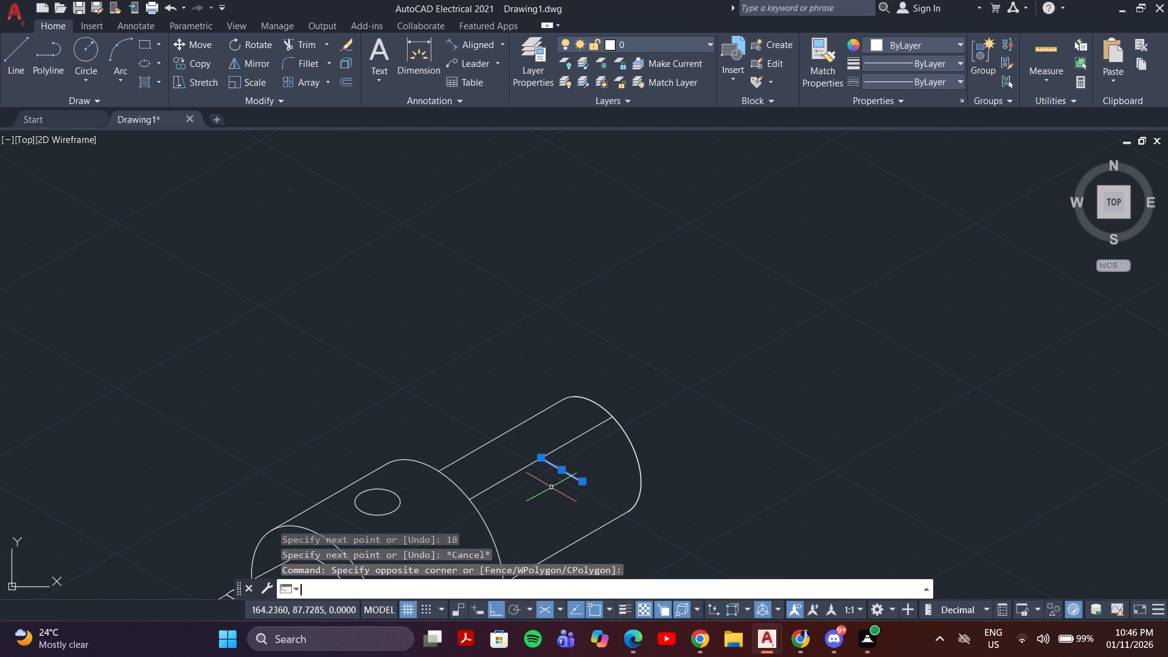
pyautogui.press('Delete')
# Draw two 18-long lines from the midpoint of the rear section's lengthwise line, one at 30° and one at 210° along it.
pyautogui.press('l')
pyautogui.press('Return')
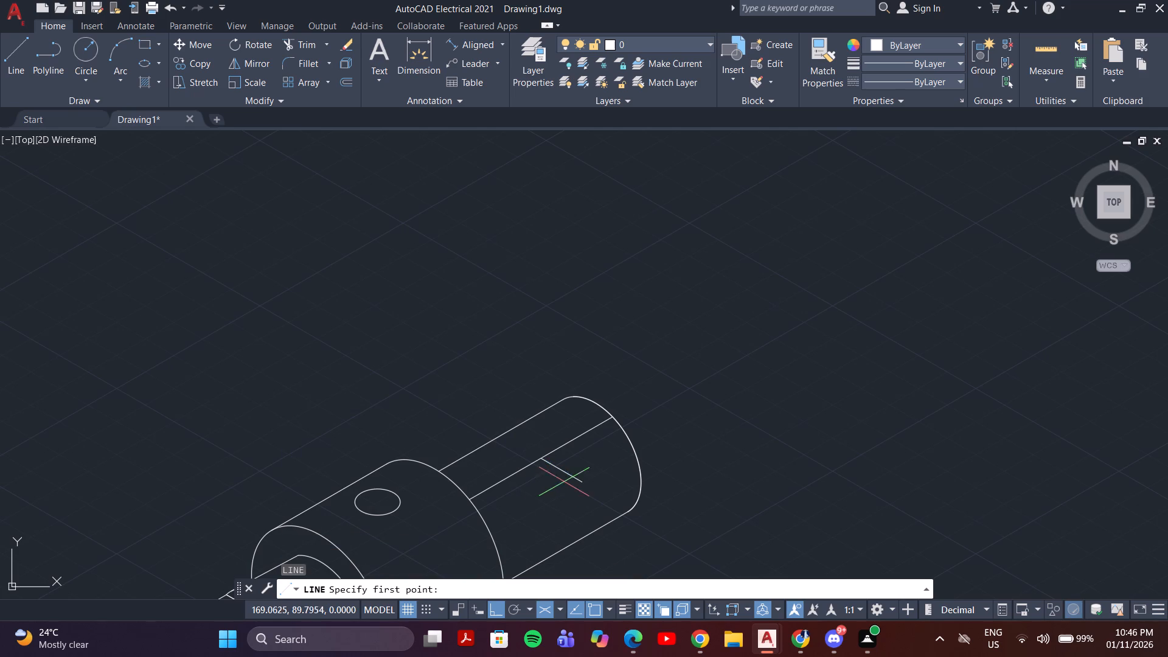
pyautogui.click(541, 457)
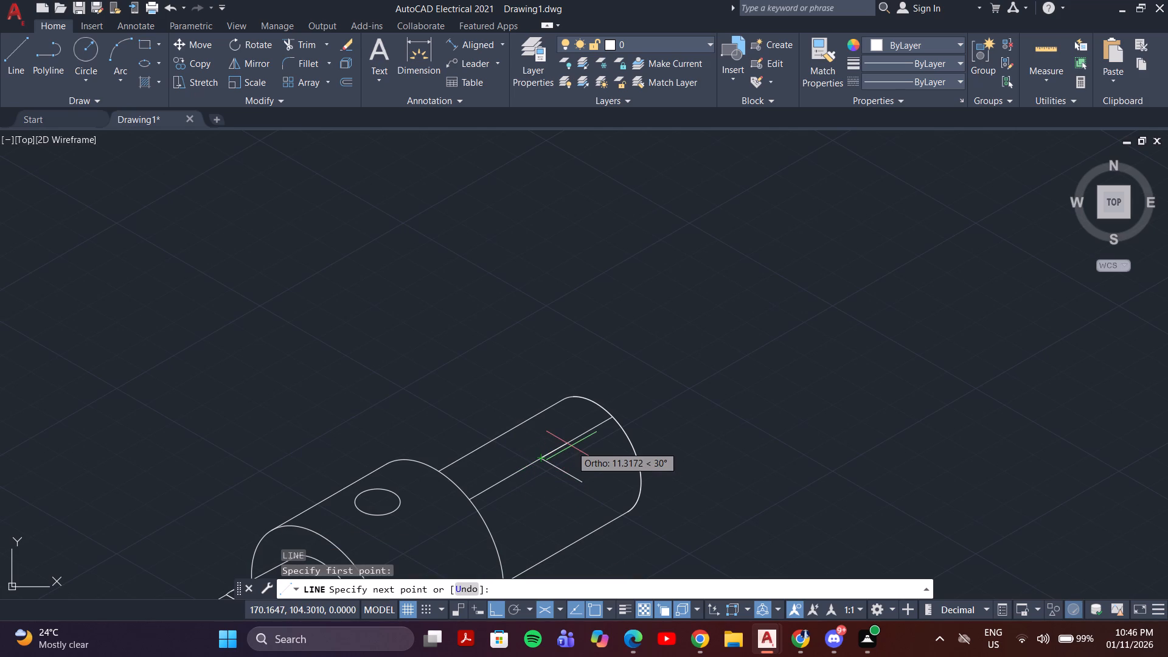
pyautogui.write('18')
pyautogui.press('Return')
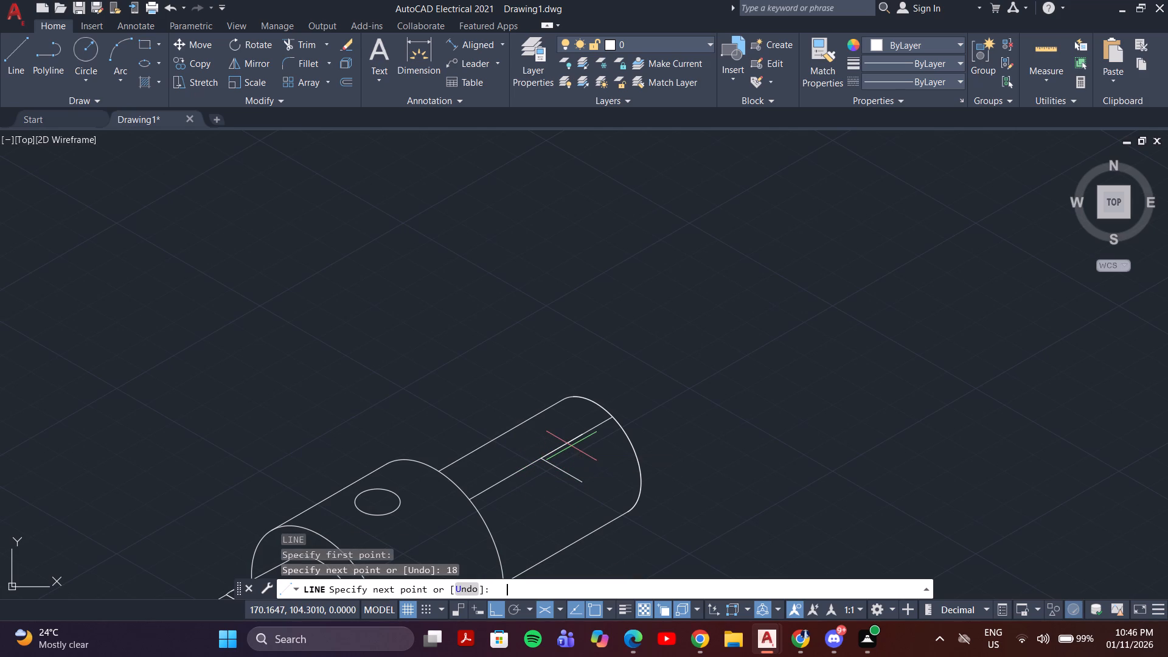
pyautogui.press('Escape')
pyautogui.press('space')
pyautogui.click(543, 457)
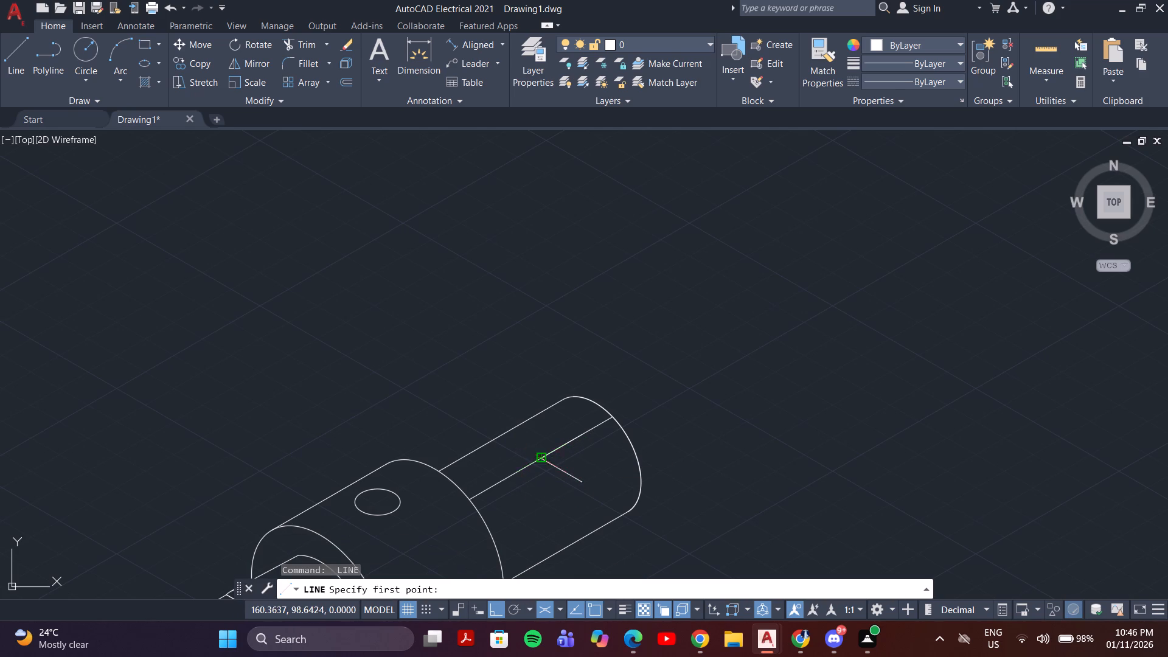
pyautogui.write('18')
pyautogui.press('Return')
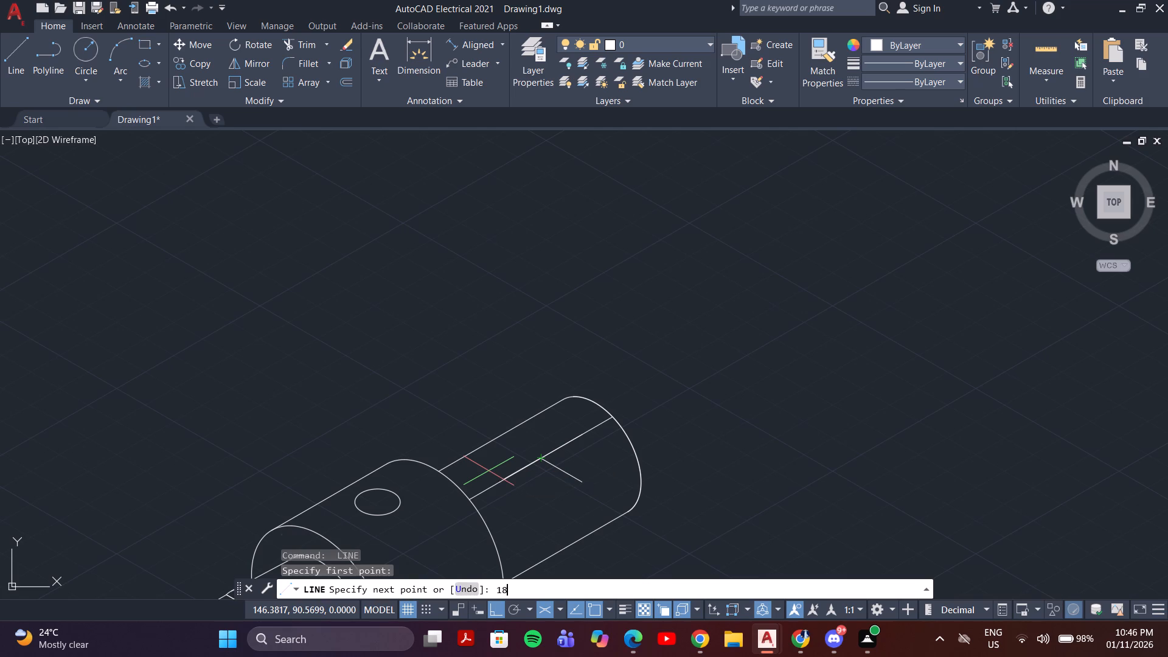
pyautogui.press('Escape')
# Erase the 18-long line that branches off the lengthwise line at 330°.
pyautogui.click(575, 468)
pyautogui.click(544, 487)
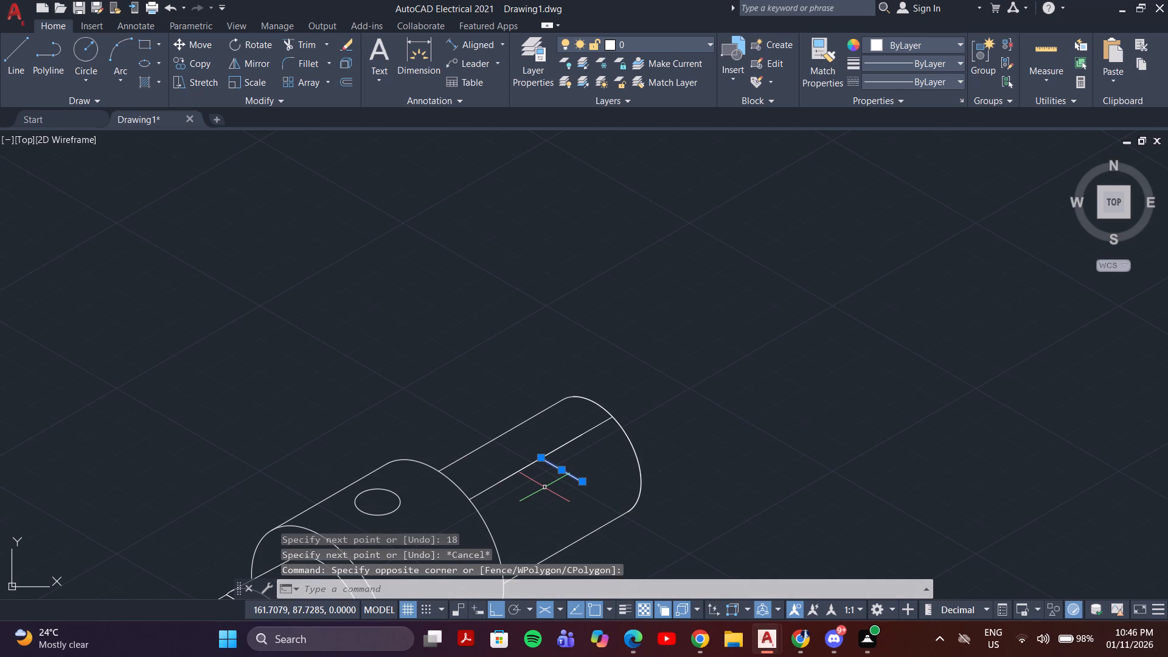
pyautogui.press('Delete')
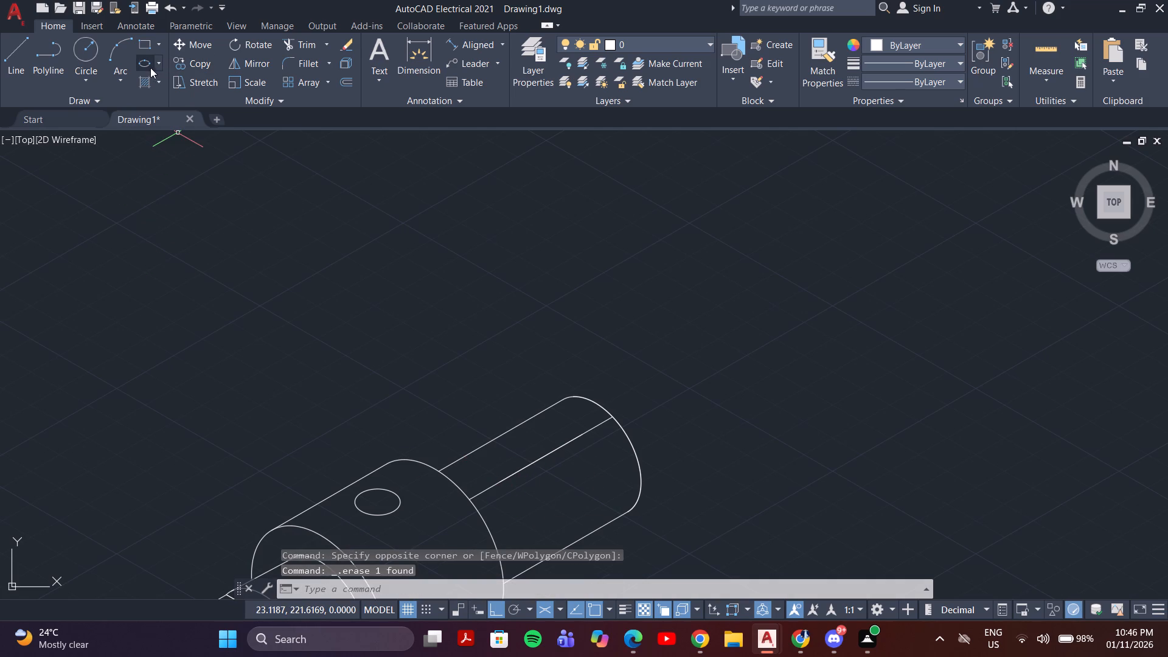
# Draw an isocircle of radius 5 centred on the outer end of the 18-long line along the rear section's lengthwise line.
pyautogui.click(148, 68)
pyautogui.click(639, 588)
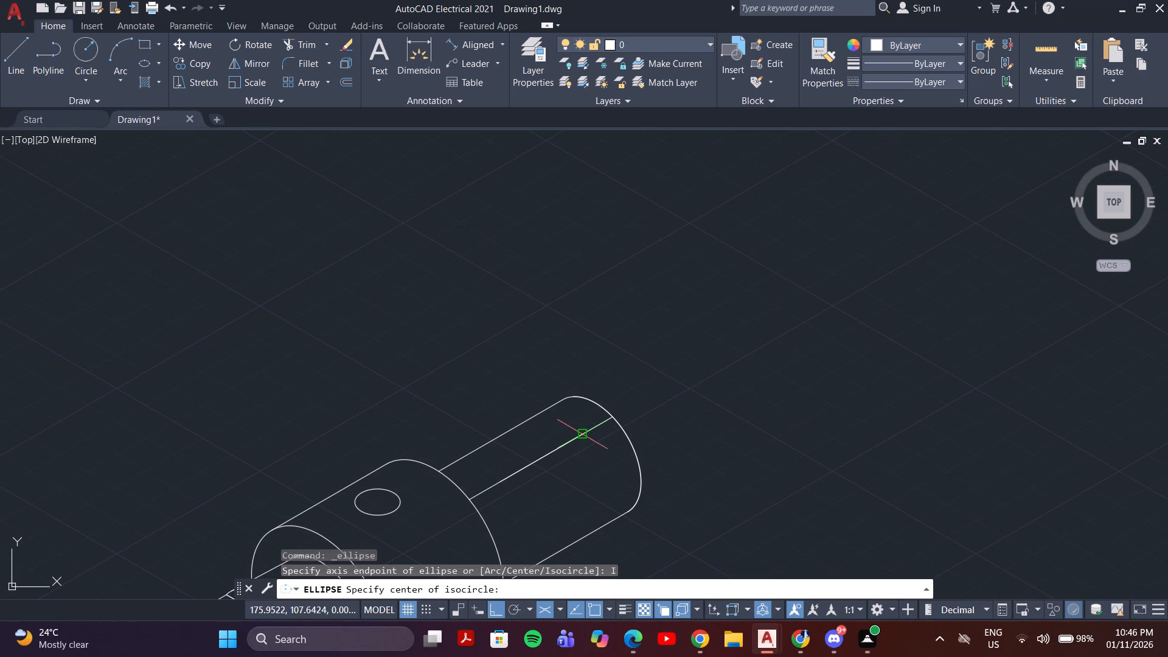
pyautogui.click(584, 434)
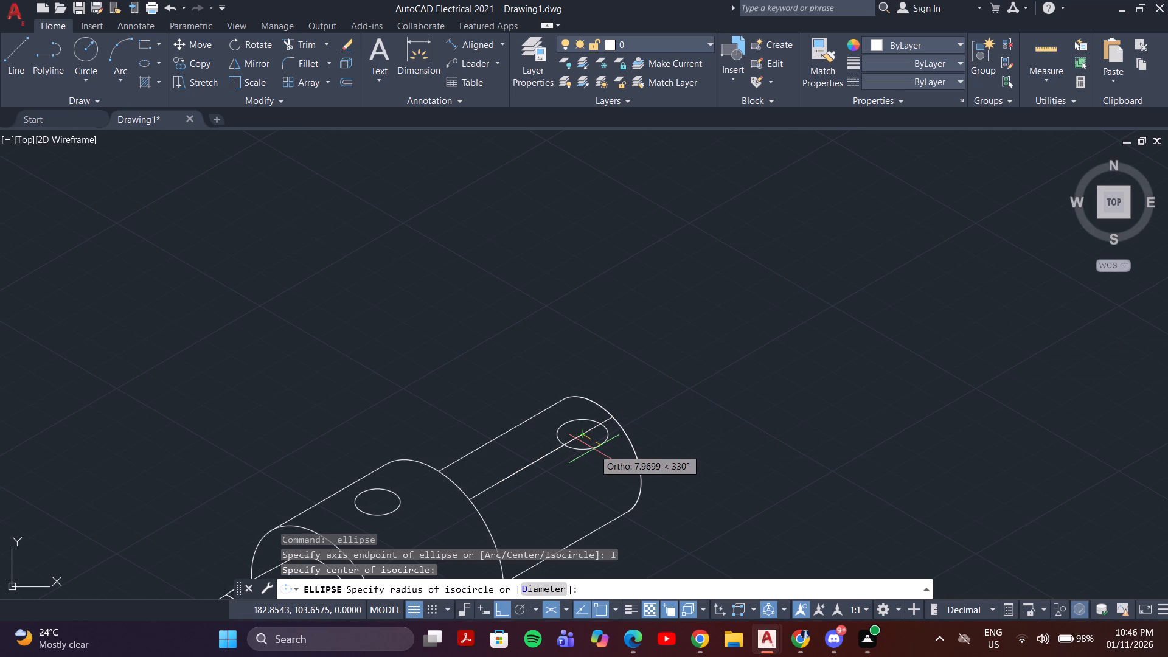
pyautogui.press('5')
pyautogui.press('Return')
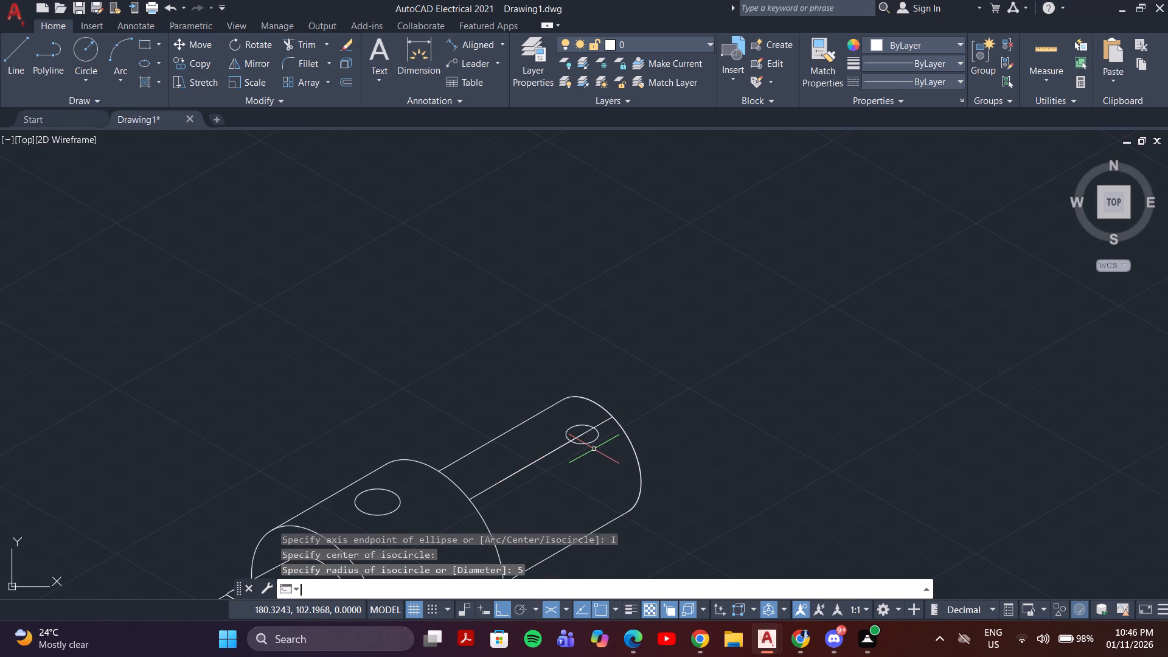
# Copy the radius-5 isocircle from its centre to the outer end of the other 18-long line, nearer the large section.
pyautogui.scroll(2, 588, 448)
pyautogui.click(589, 433)
pyautogui.click(569, 448)
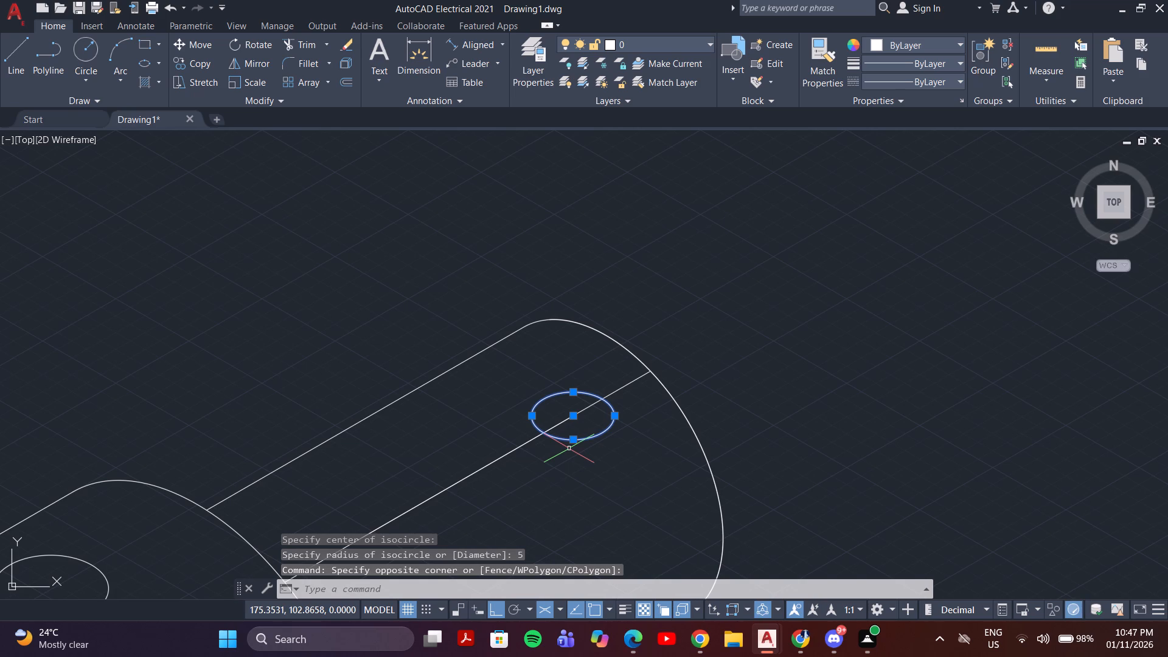
pyautogui.press('c')
pyautogui.press('o')
pyautogui.press('Return')
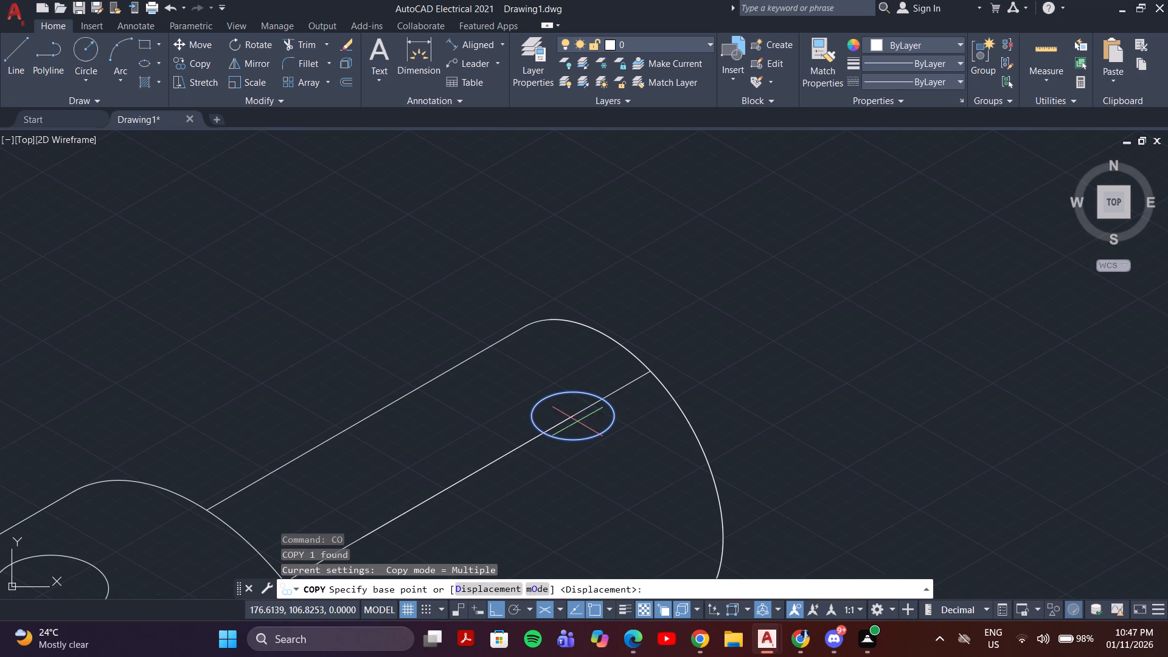
pyautogui.click(572, 416)
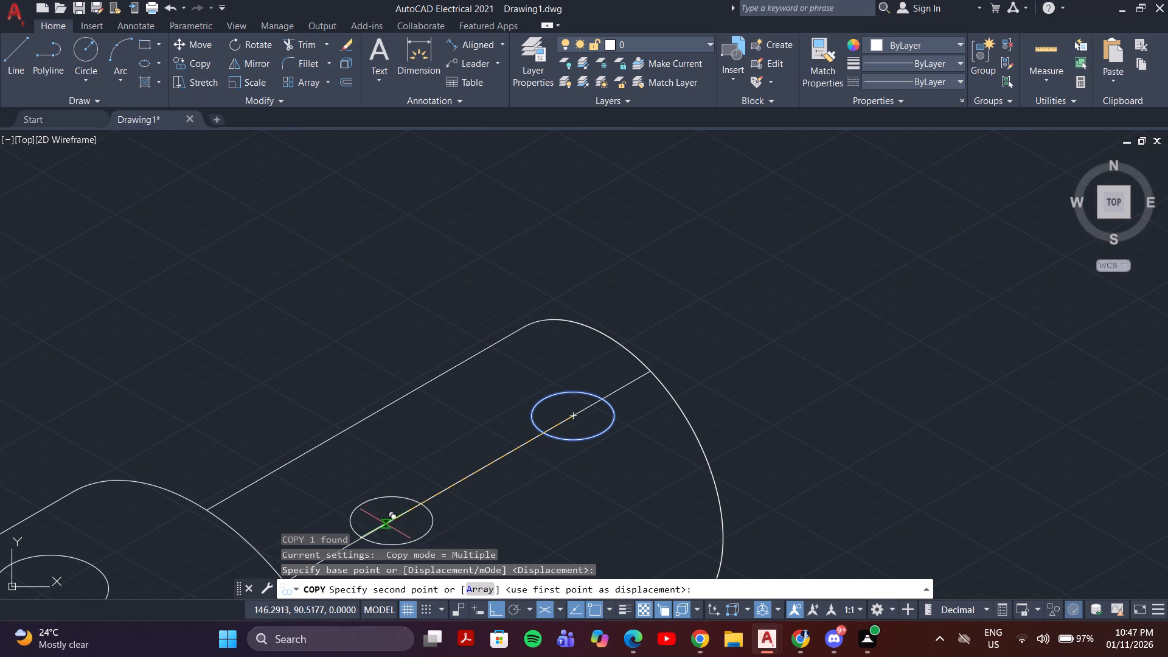
pyautogui.moveTo(380, 529); pyautogui.dragTo(467, 465, button='middle')
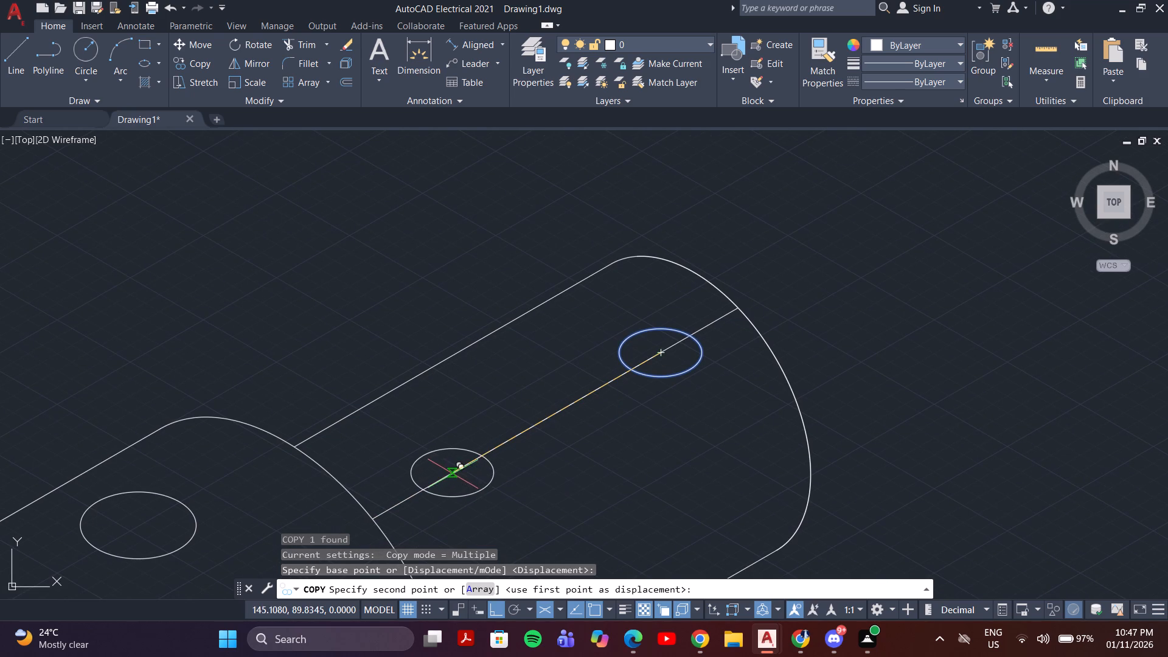
pyautogui.click(449, 476)
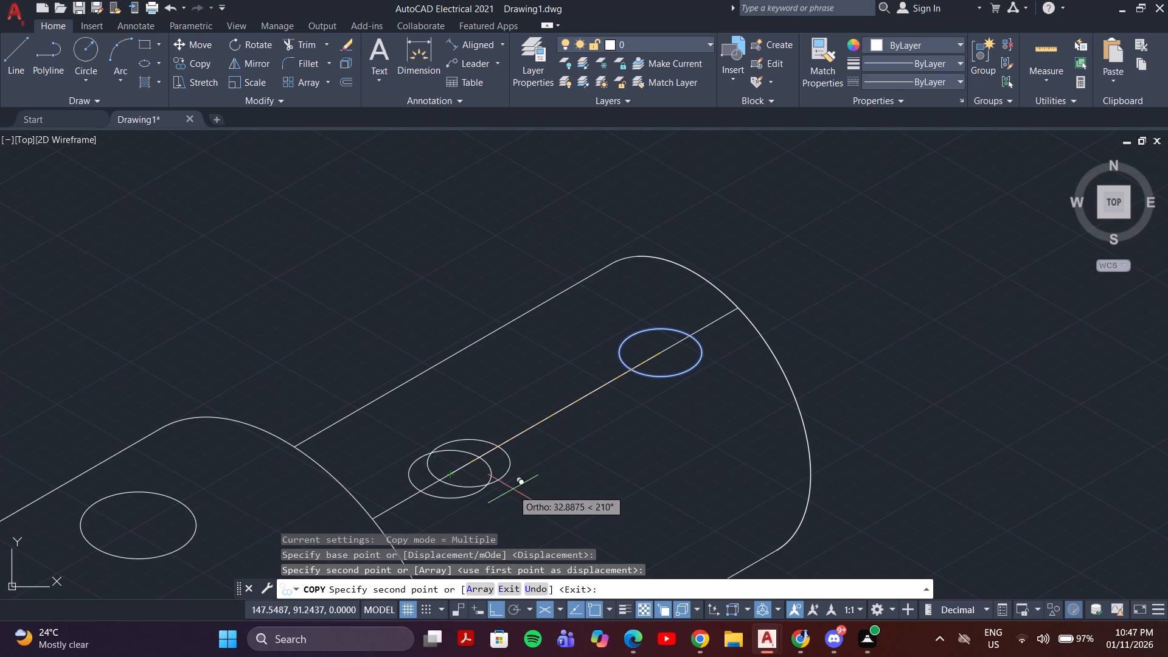
pyautogui.press('Escape')
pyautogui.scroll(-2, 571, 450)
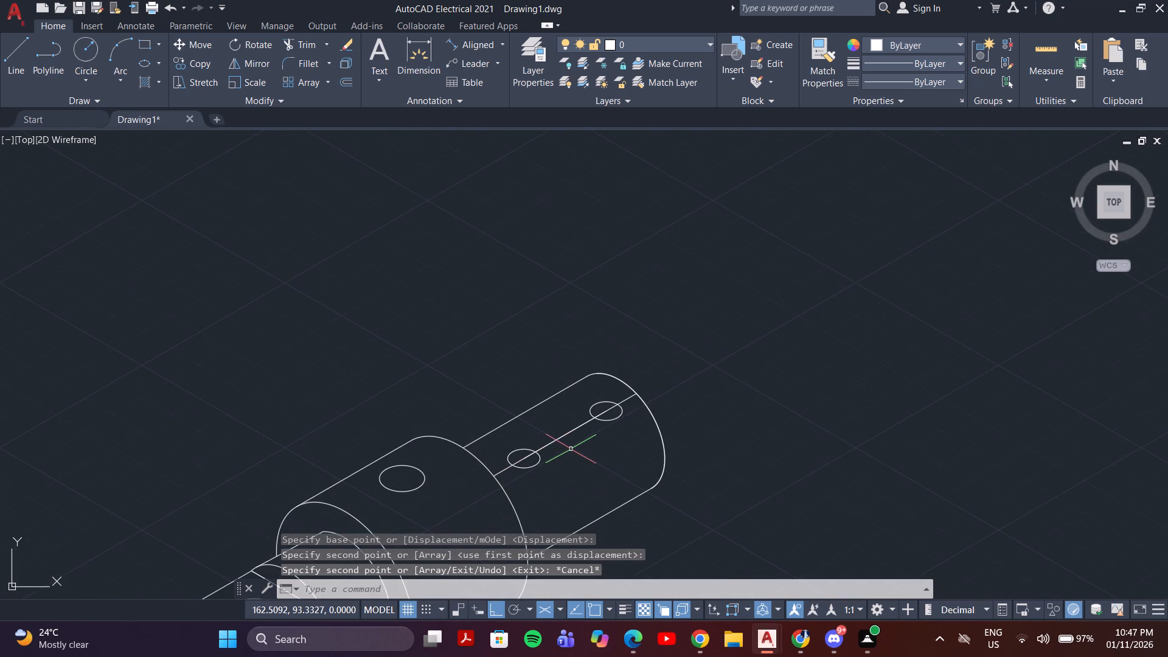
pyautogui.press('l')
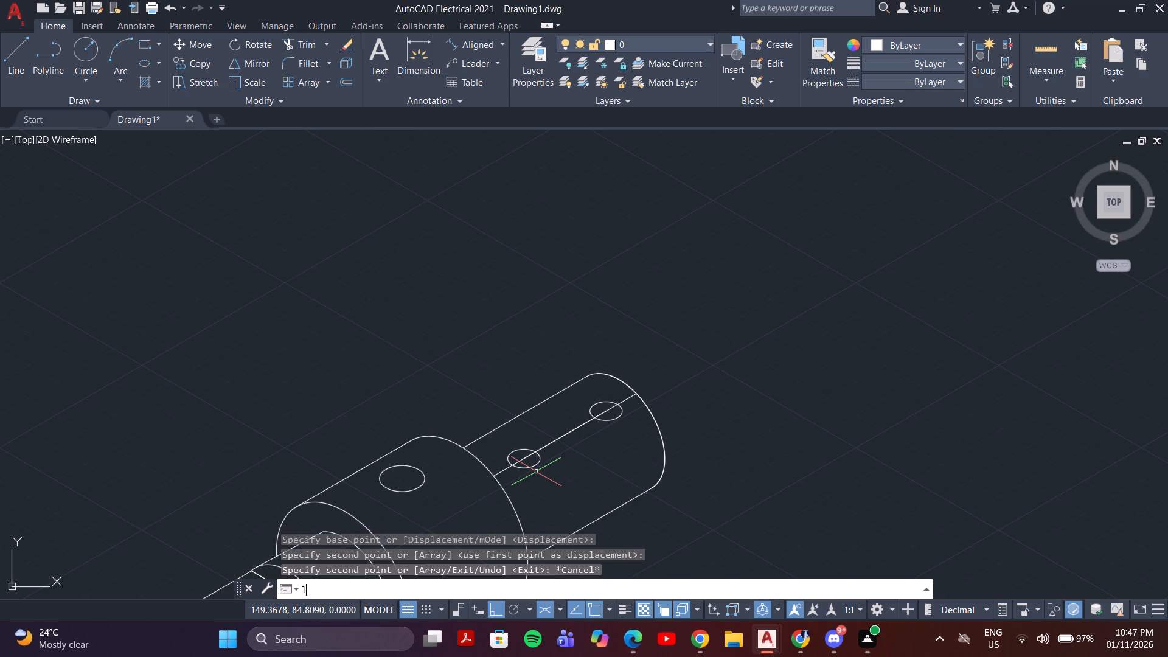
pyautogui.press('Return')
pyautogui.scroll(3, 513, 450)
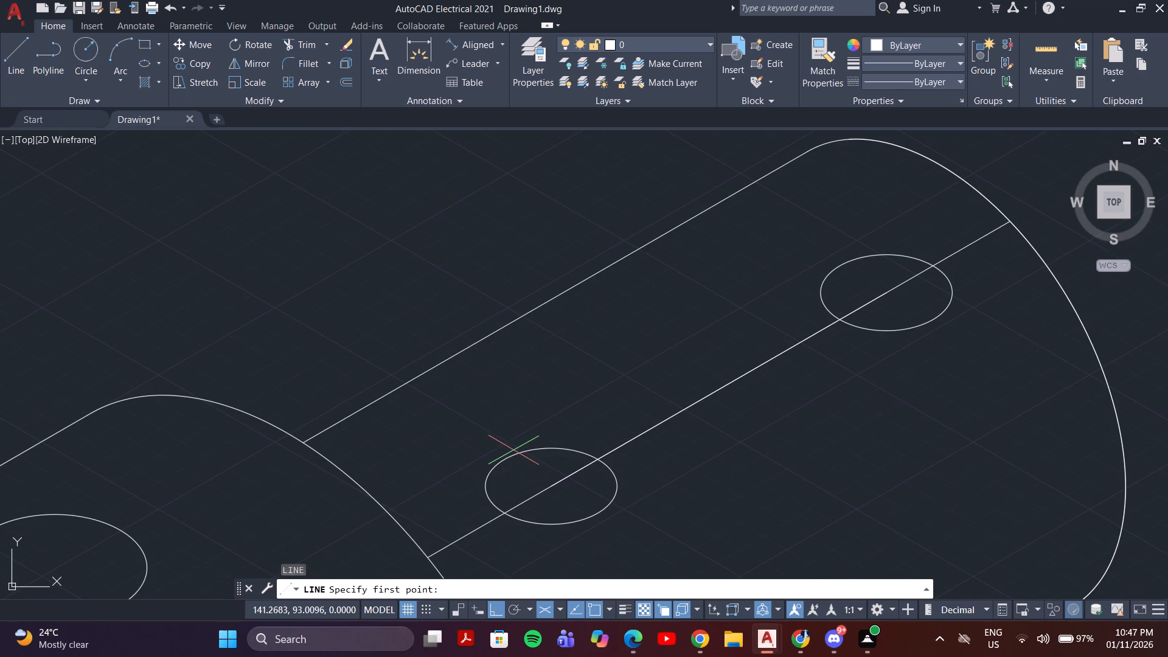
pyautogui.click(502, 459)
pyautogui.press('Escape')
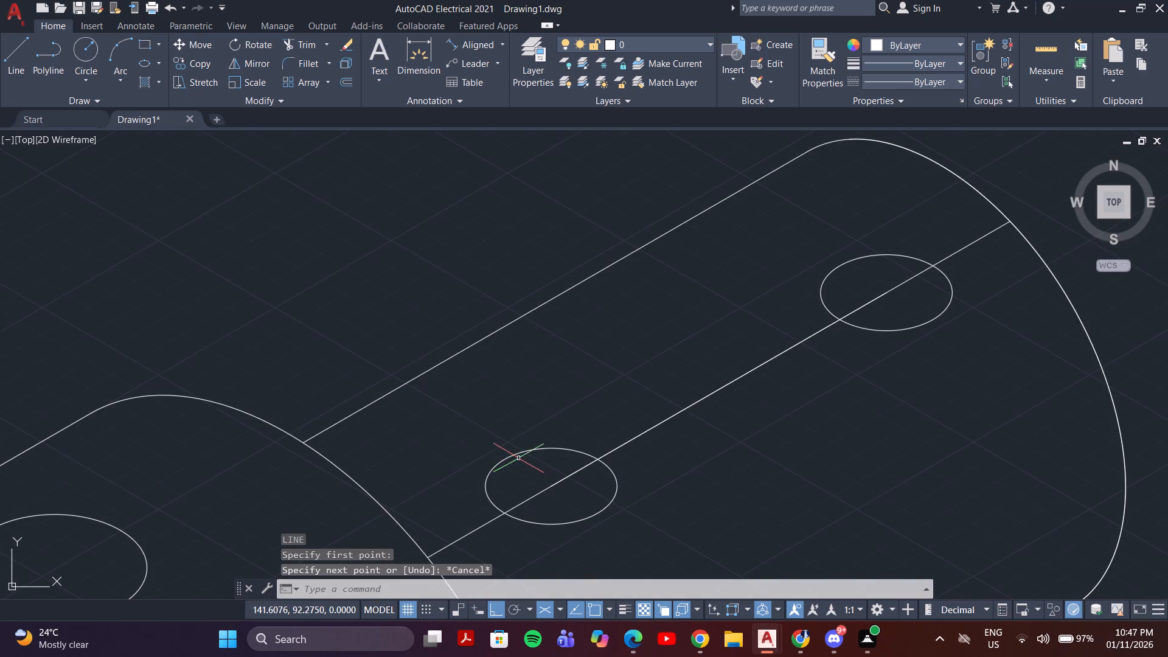
# Draw a crosswise isometric line from the centre of the copied isocircle to just beyond its upper edge.
pyautogui.press('l')
pyautogui.press('Return')
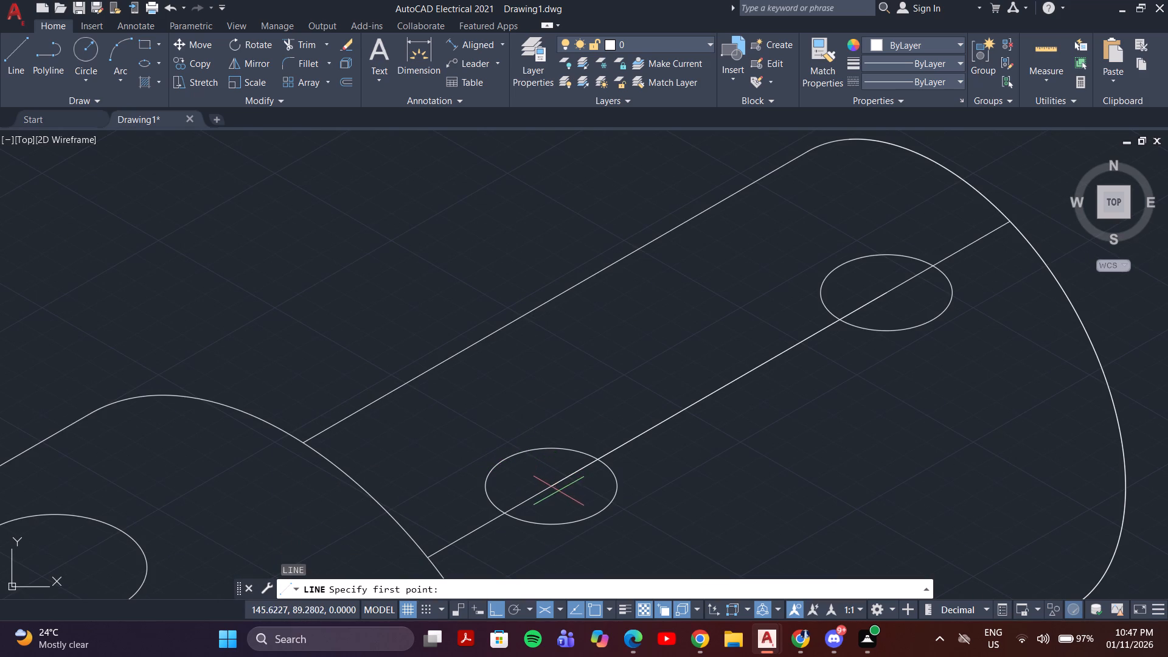
pyautogui.click(551, 485)
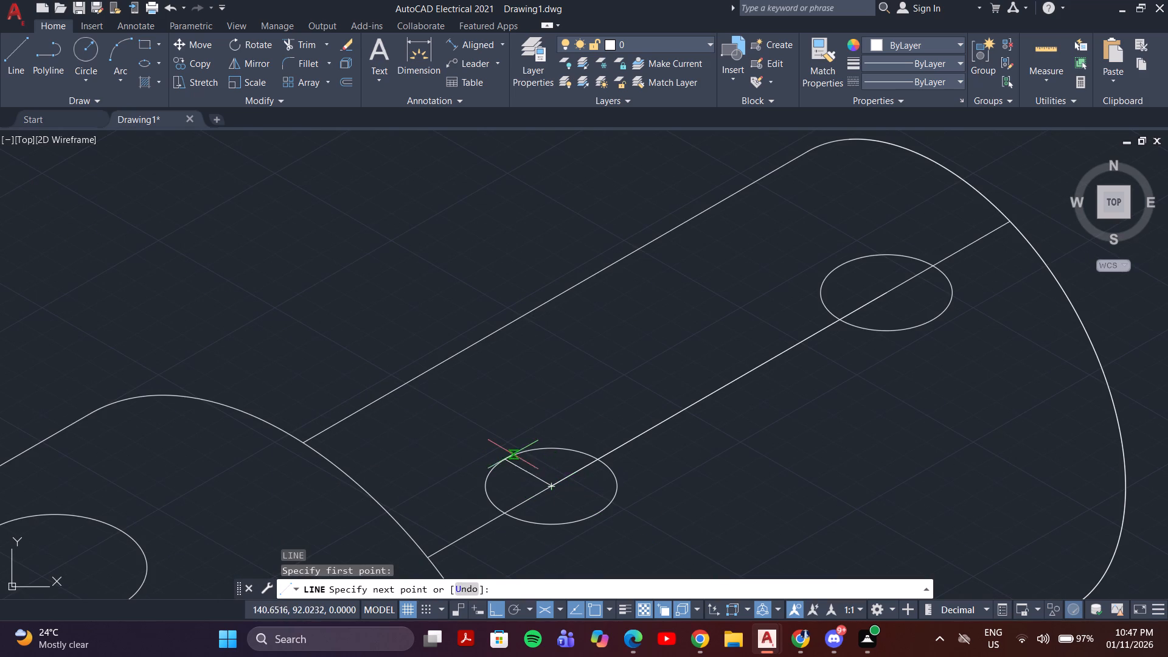
pyautogui.click(487, 442)
pyautogui.press('Escape')
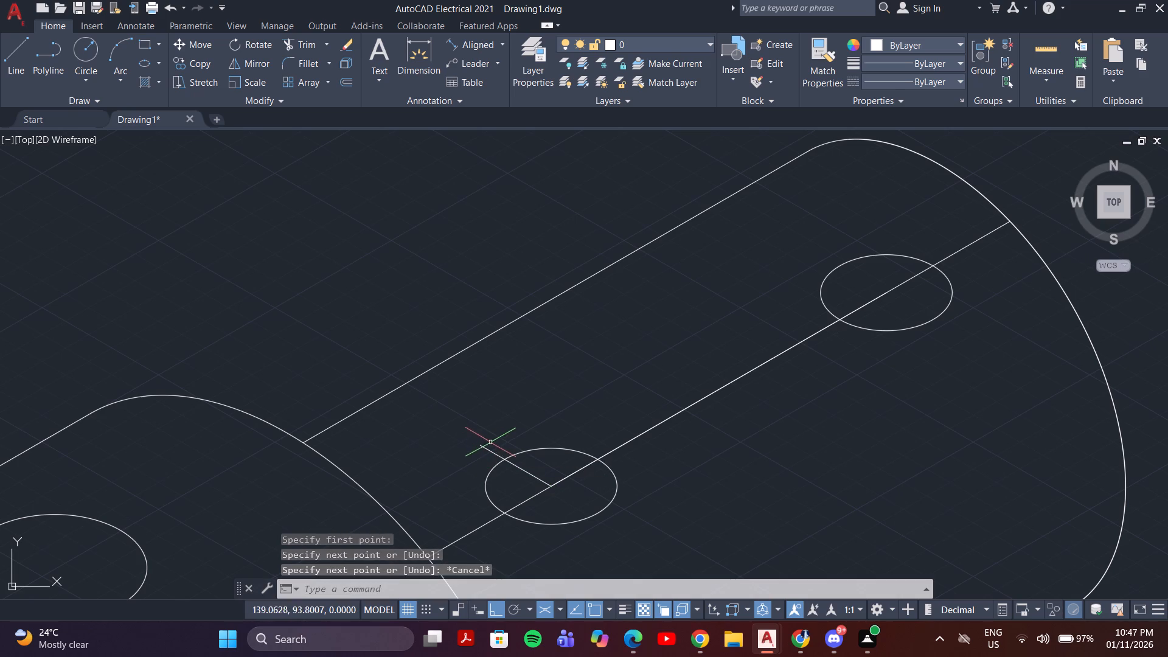
# Trim the part of the crosswise line that extends outside the copied isocircle.
pyautogui.write('tr')
pyautogui.press('Return')
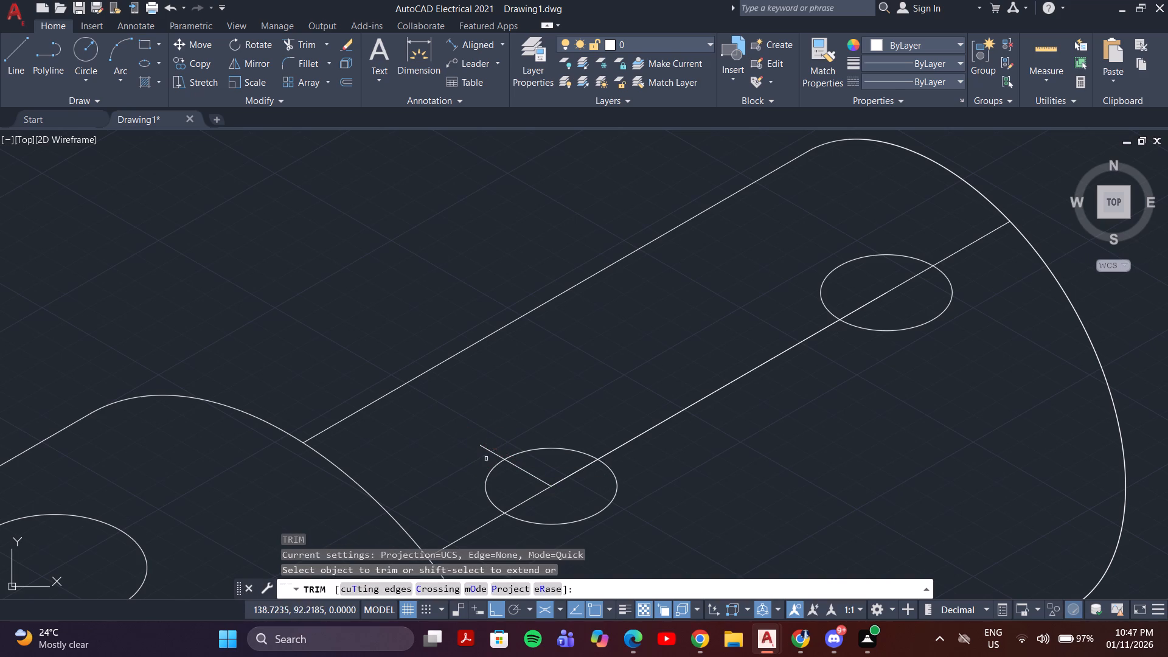
pyautogui.moveTo(486, 459); pyautogui.dragTo(519, 436)
pyautogui.press('Escape')
# Draw a line at 30° from the crosswise line's end on the isocircle to beyond the far isocircle's upper edge.
pyautogui.press('l')
pyautogui.press('Return')
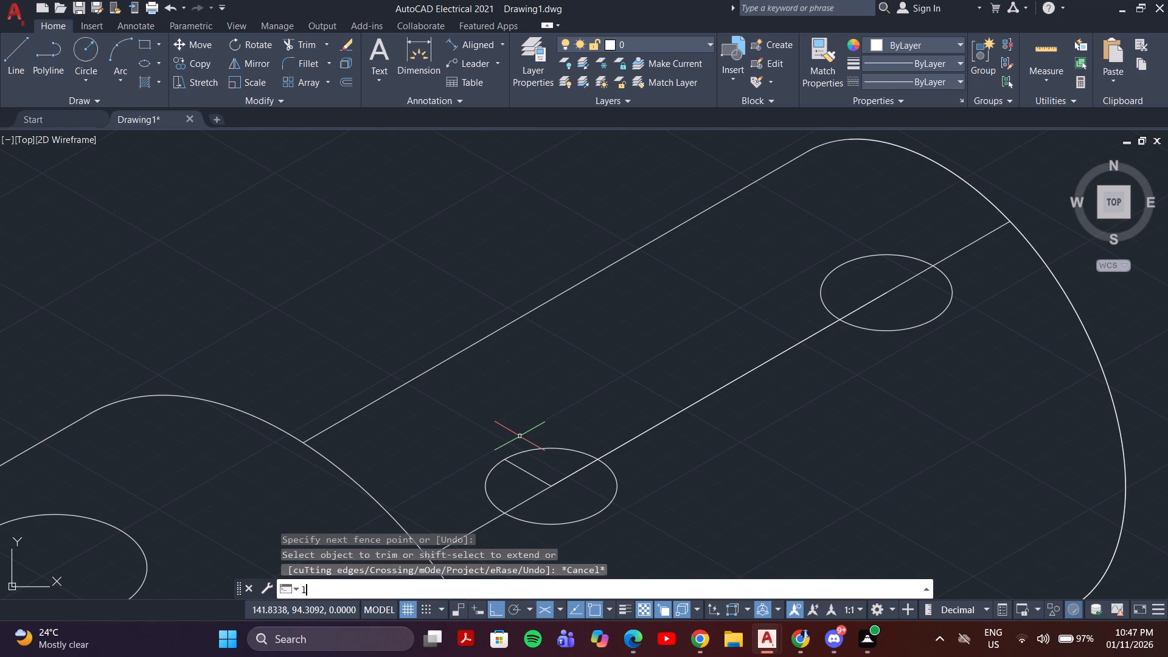
pyautogui.click(504, 458)
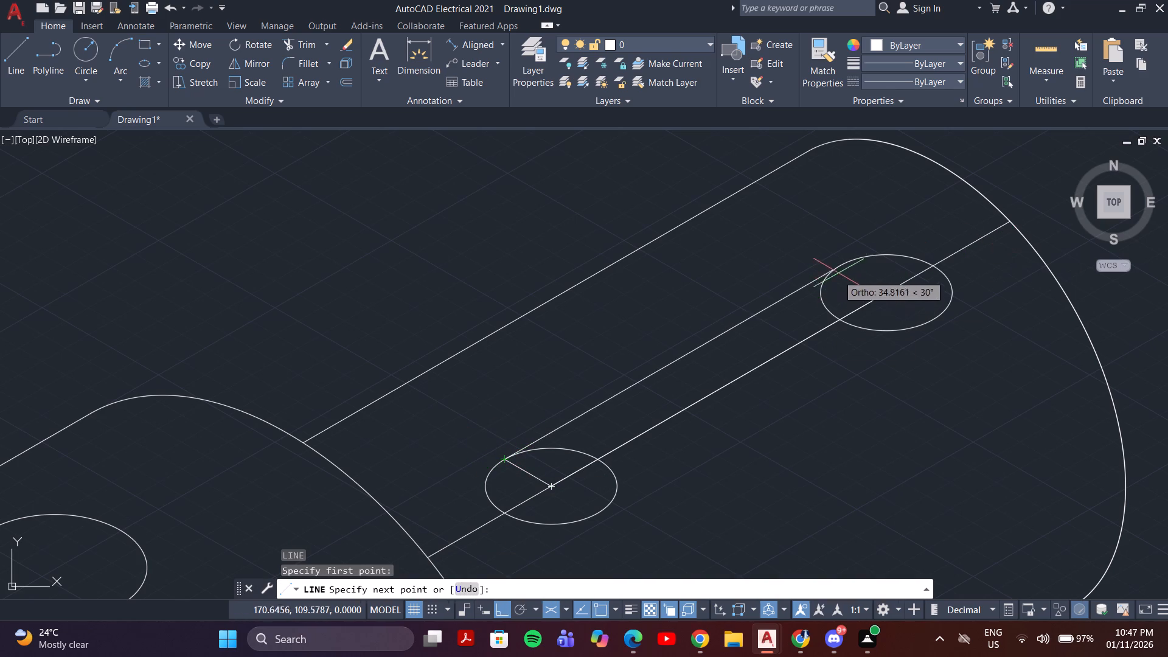
pyautogui.click(893, 224)
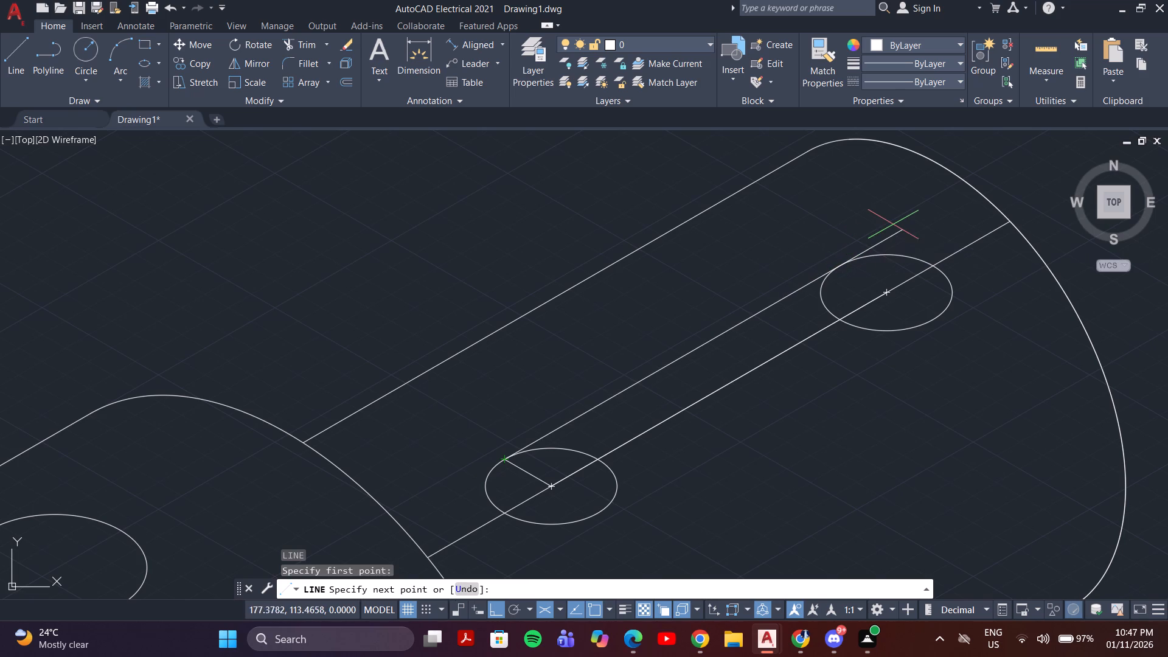
pyautogui.press('Escape')
# Trim the part of the 30° line that overshoots the far isocircle.
pyautogui.scroll(3, 865, 297)
pyautogui.moveTo(865, 297); pyautogui.dragTo(834, 377, button='middle')
pyautogui.scroll(-1, 826, 350)
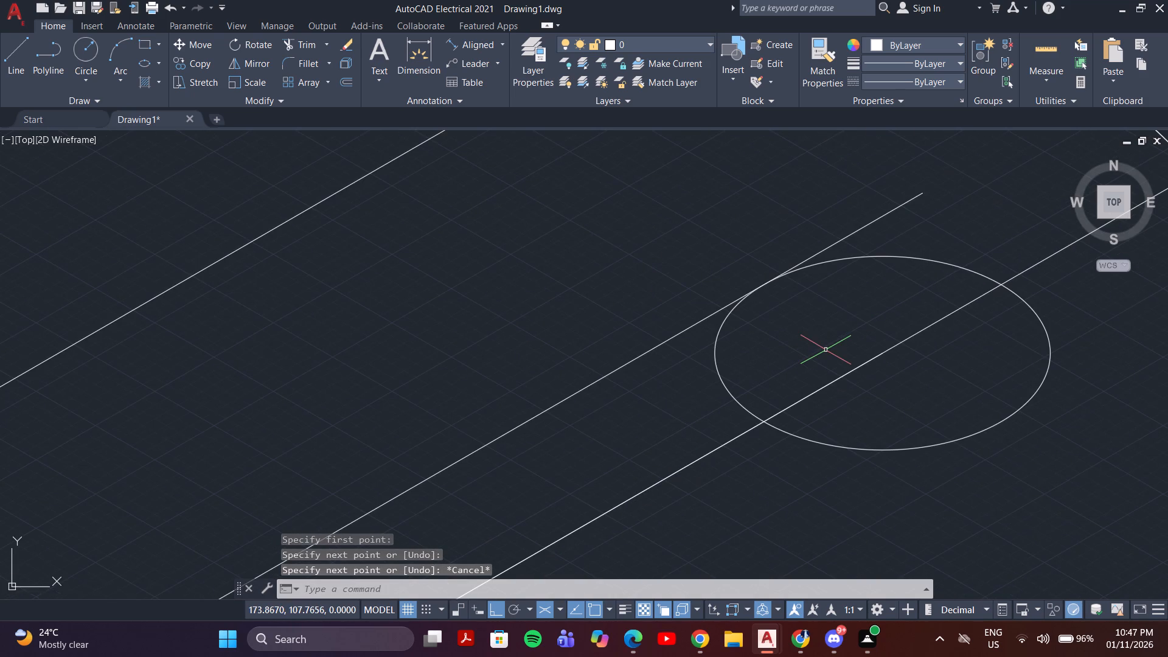
pyautogui.press('t')
pyautogui.press('r')
pyautogui.press('Return')
pyautogui.moveTo(934, 234); pyautogui.dragTo(847, 185)
pyautogui.press('Escape')
pyautogui.scroll(-3, 826, 256)
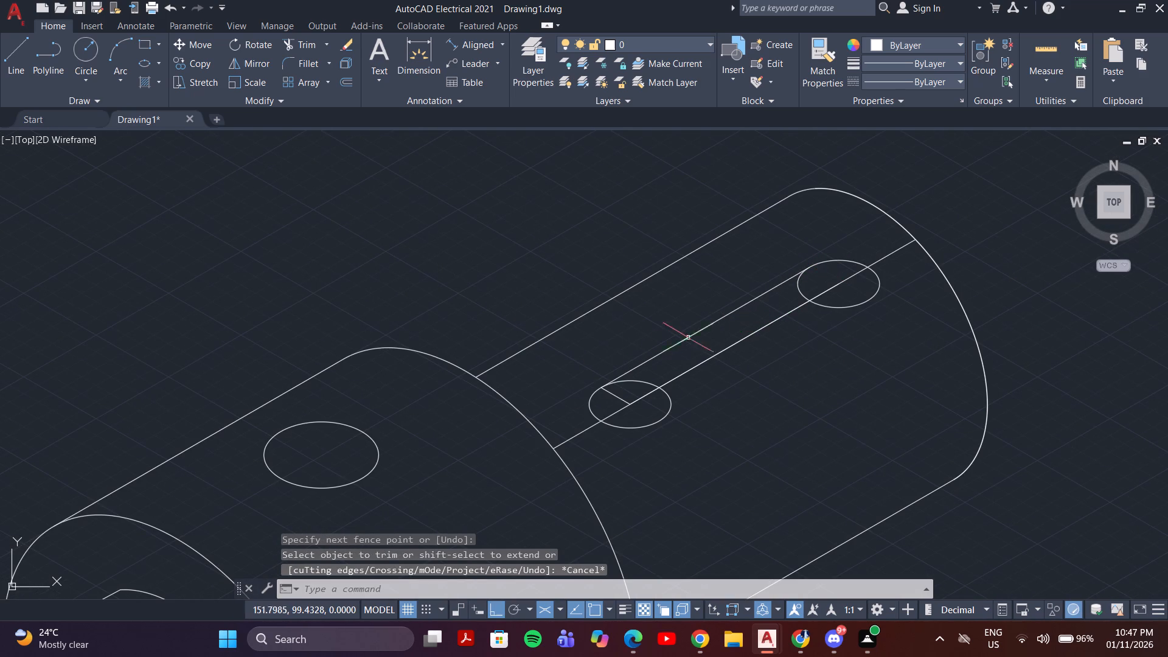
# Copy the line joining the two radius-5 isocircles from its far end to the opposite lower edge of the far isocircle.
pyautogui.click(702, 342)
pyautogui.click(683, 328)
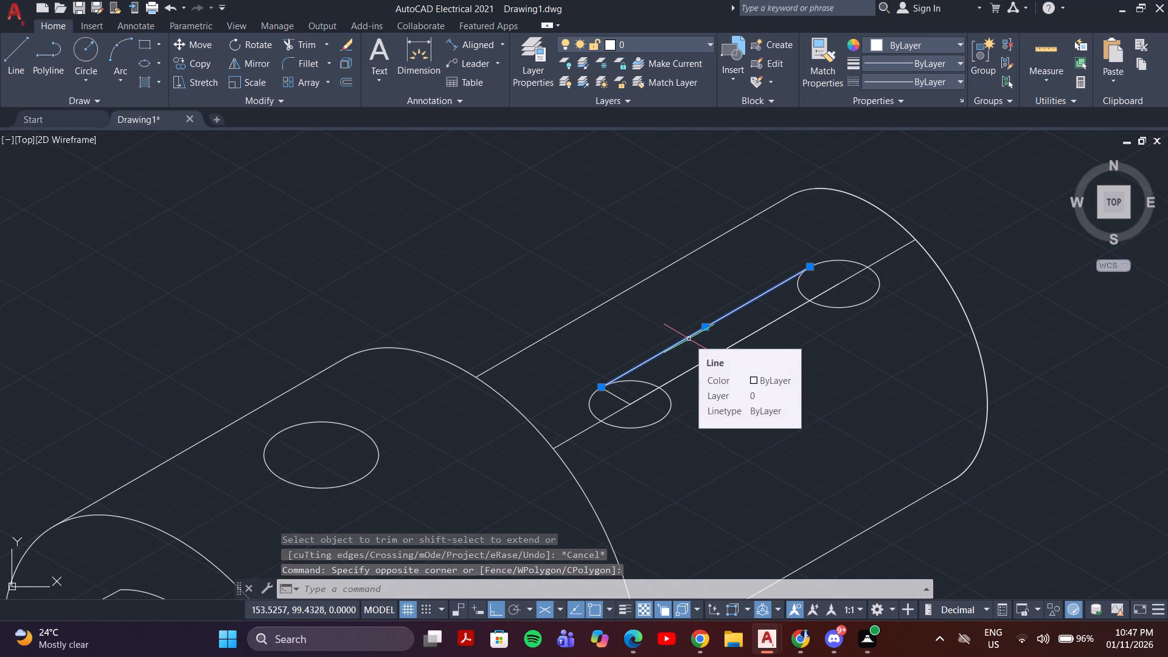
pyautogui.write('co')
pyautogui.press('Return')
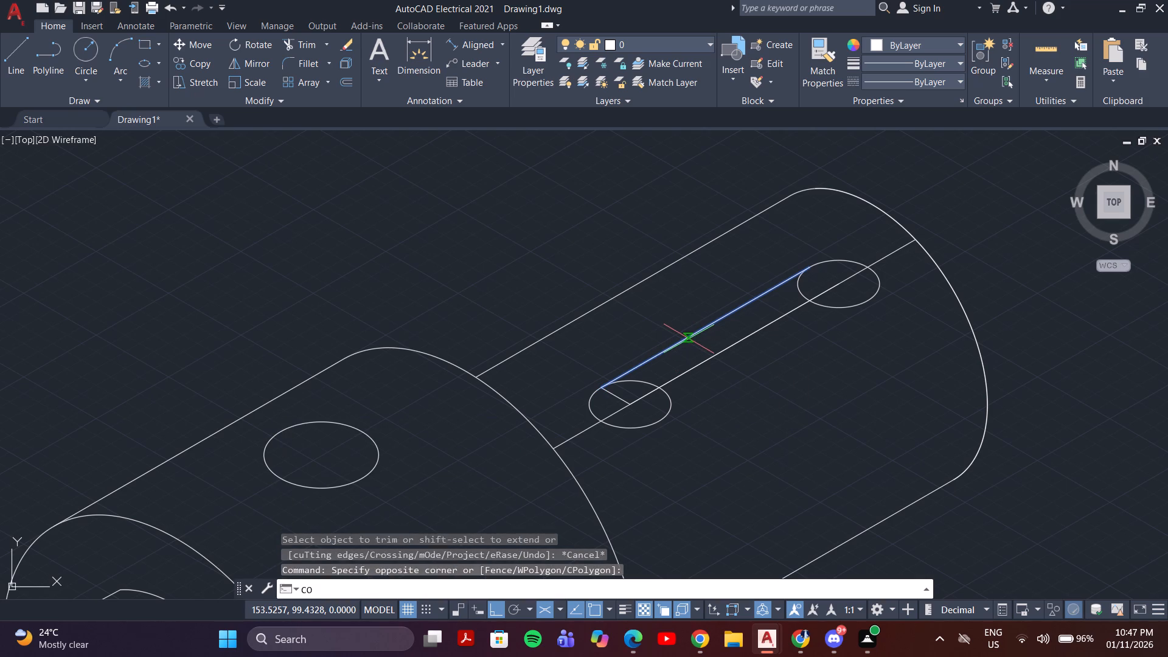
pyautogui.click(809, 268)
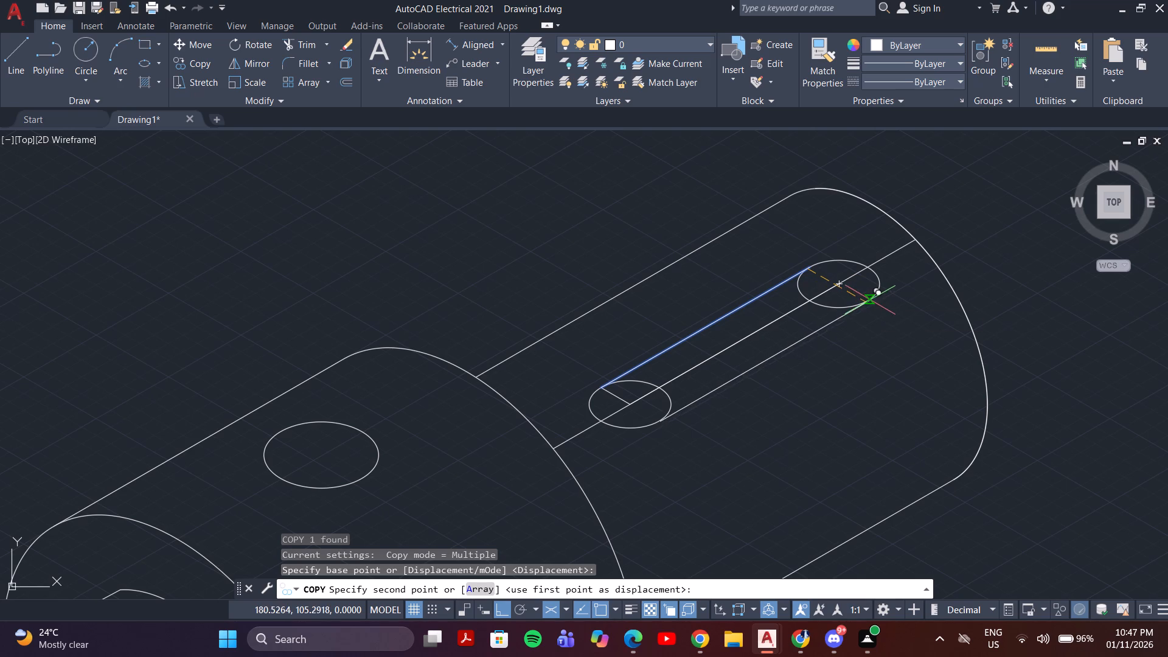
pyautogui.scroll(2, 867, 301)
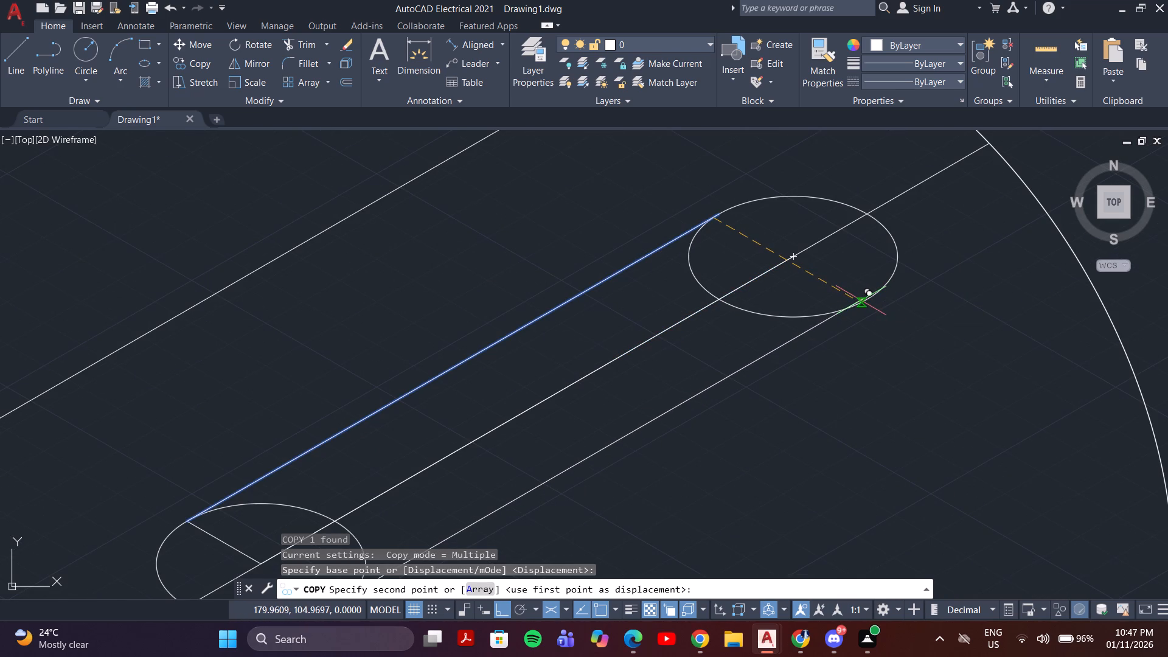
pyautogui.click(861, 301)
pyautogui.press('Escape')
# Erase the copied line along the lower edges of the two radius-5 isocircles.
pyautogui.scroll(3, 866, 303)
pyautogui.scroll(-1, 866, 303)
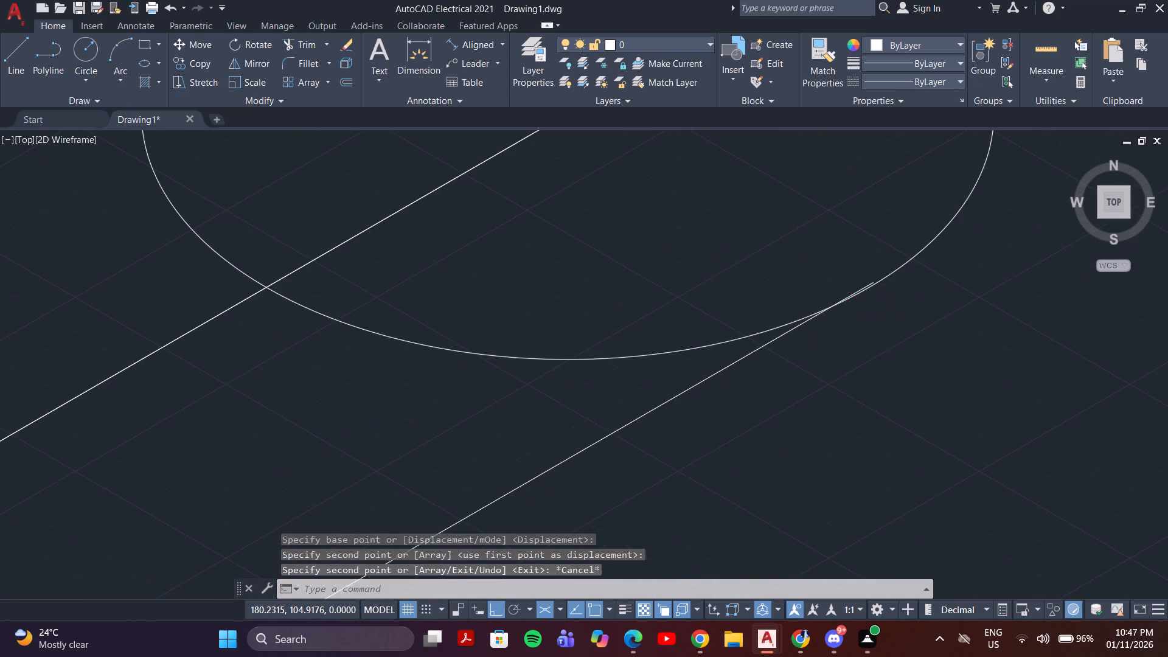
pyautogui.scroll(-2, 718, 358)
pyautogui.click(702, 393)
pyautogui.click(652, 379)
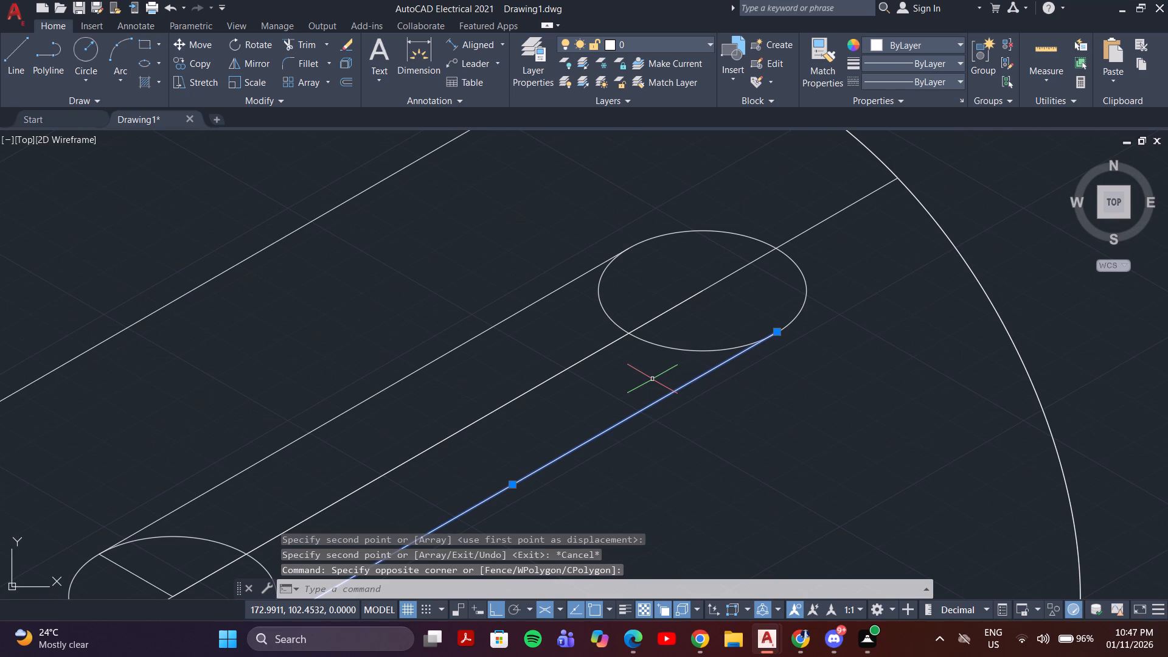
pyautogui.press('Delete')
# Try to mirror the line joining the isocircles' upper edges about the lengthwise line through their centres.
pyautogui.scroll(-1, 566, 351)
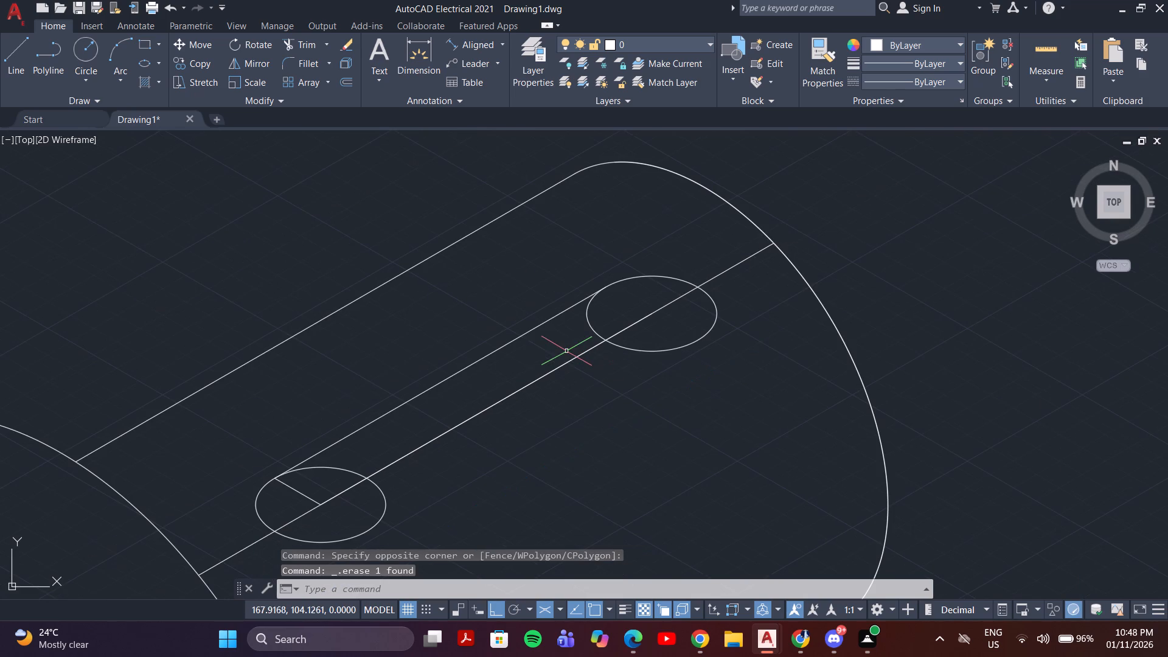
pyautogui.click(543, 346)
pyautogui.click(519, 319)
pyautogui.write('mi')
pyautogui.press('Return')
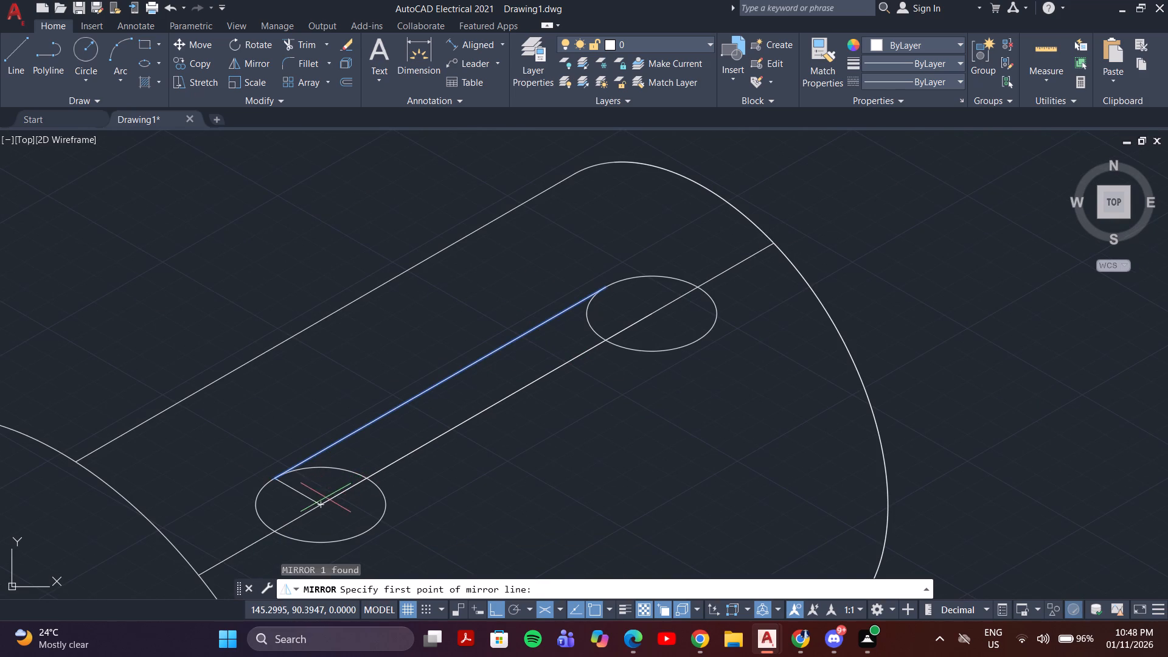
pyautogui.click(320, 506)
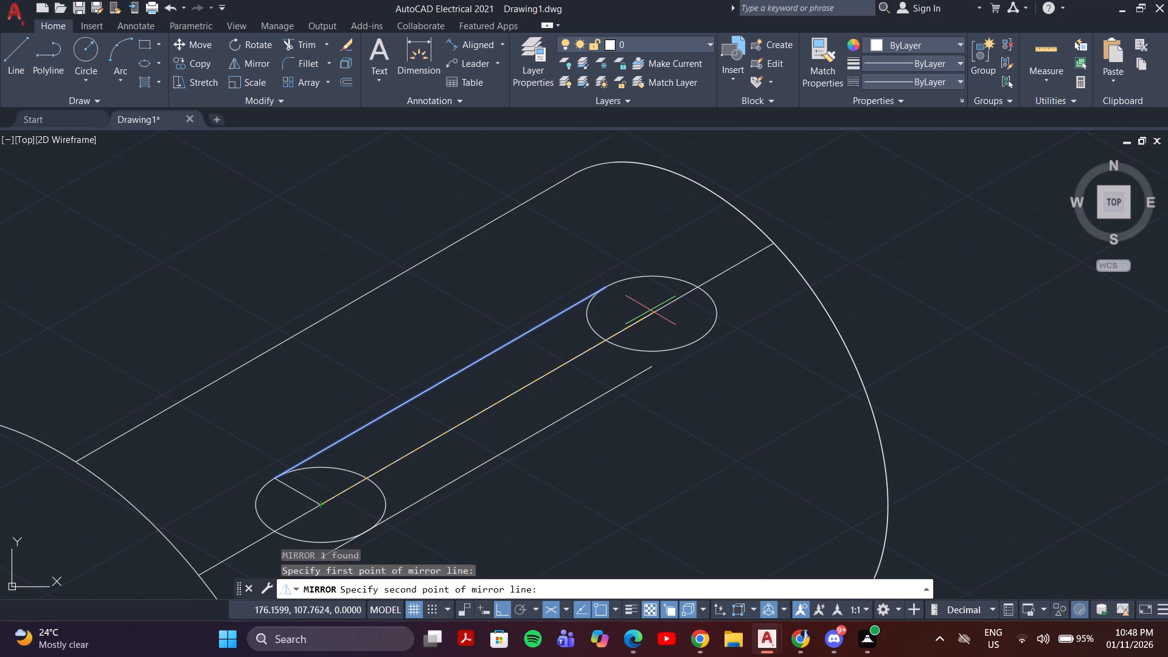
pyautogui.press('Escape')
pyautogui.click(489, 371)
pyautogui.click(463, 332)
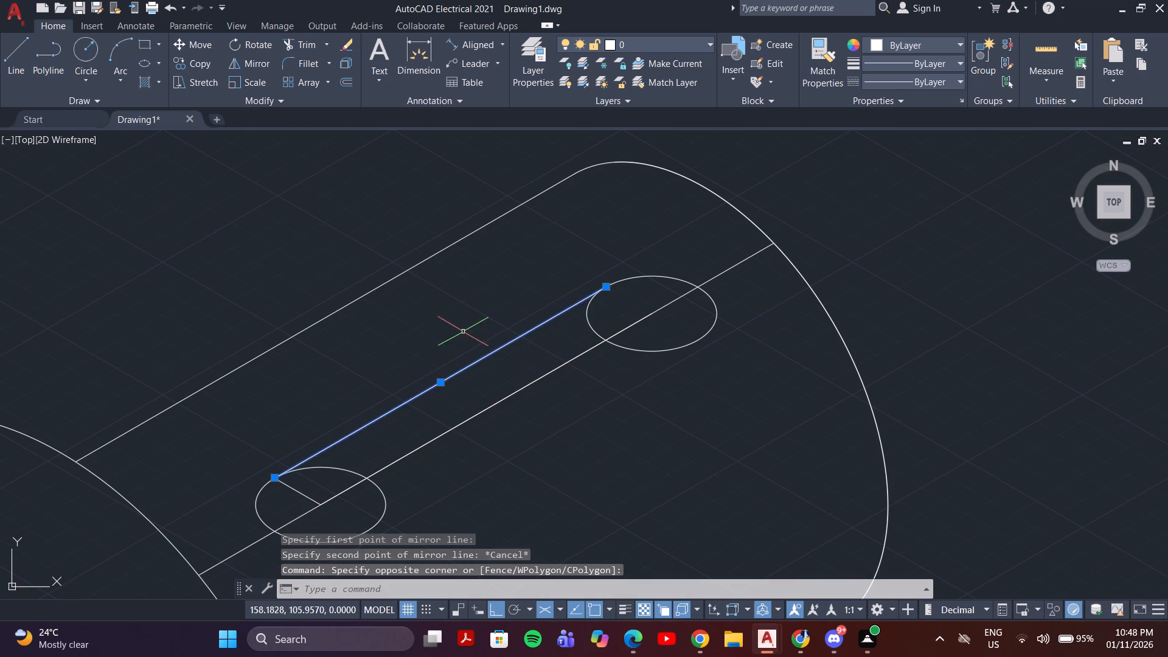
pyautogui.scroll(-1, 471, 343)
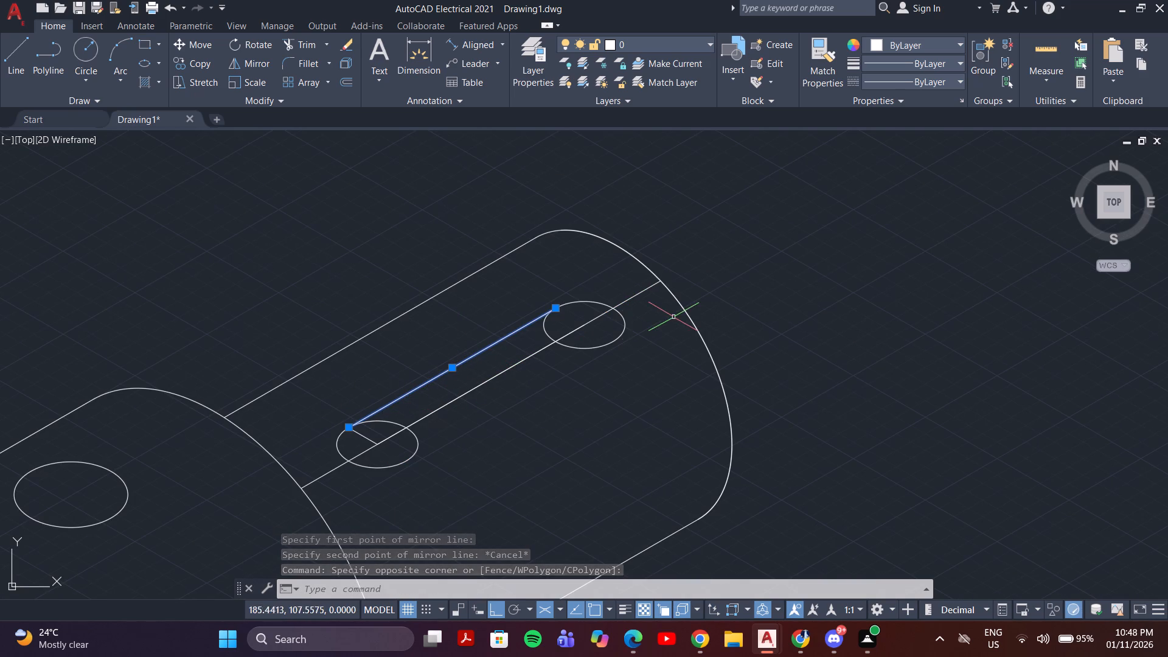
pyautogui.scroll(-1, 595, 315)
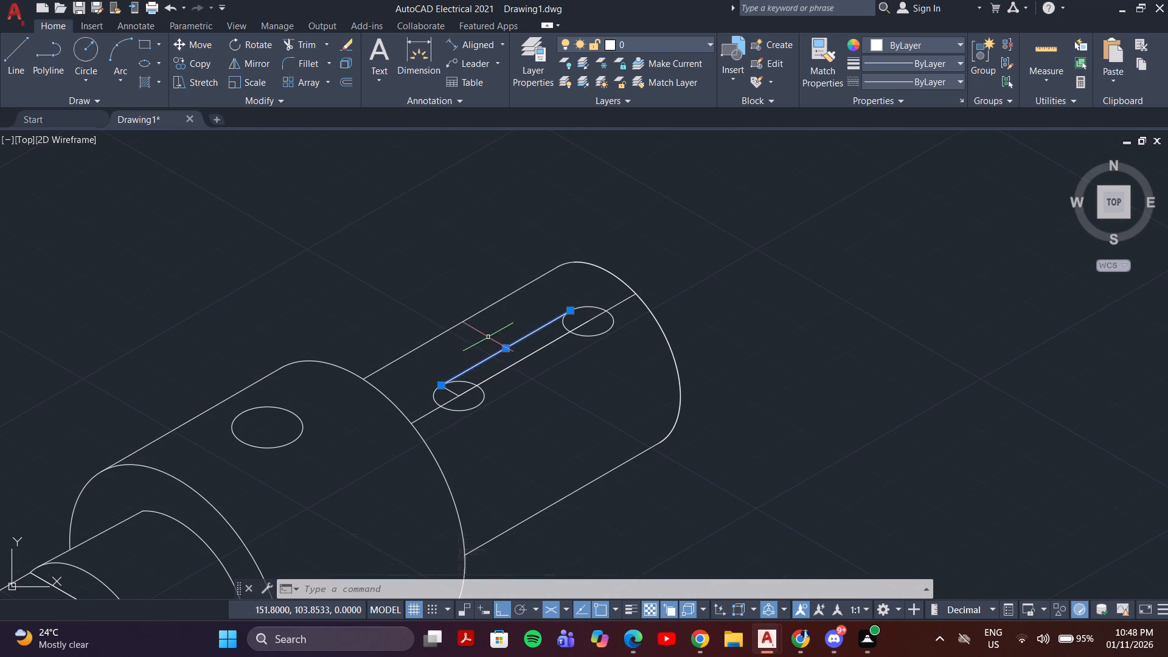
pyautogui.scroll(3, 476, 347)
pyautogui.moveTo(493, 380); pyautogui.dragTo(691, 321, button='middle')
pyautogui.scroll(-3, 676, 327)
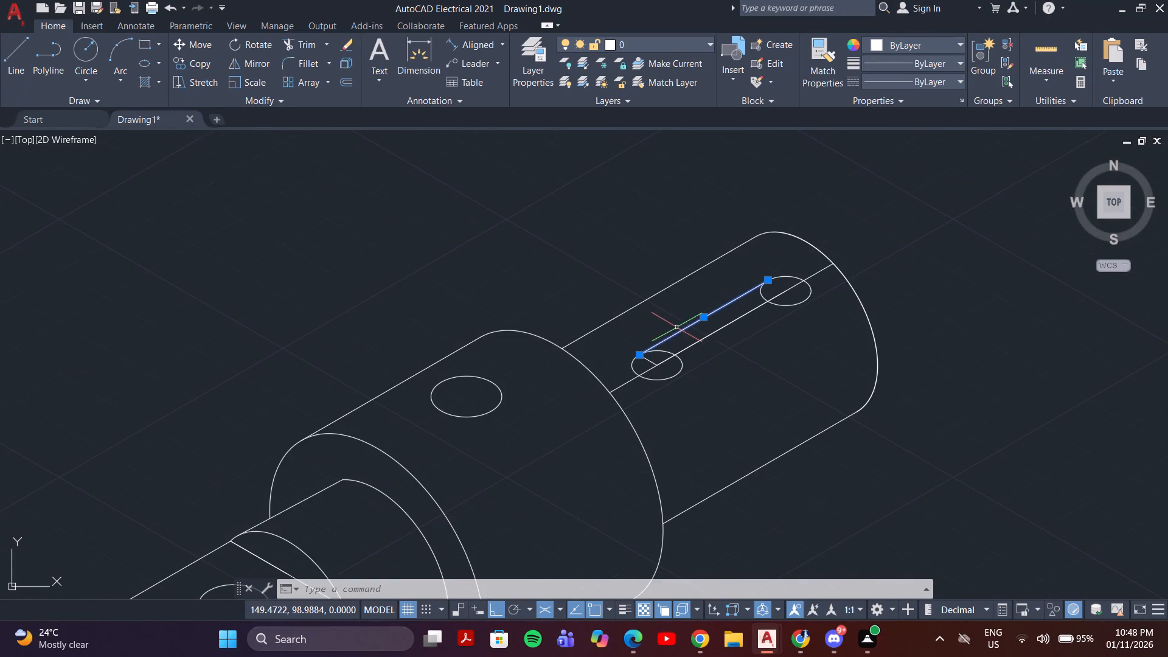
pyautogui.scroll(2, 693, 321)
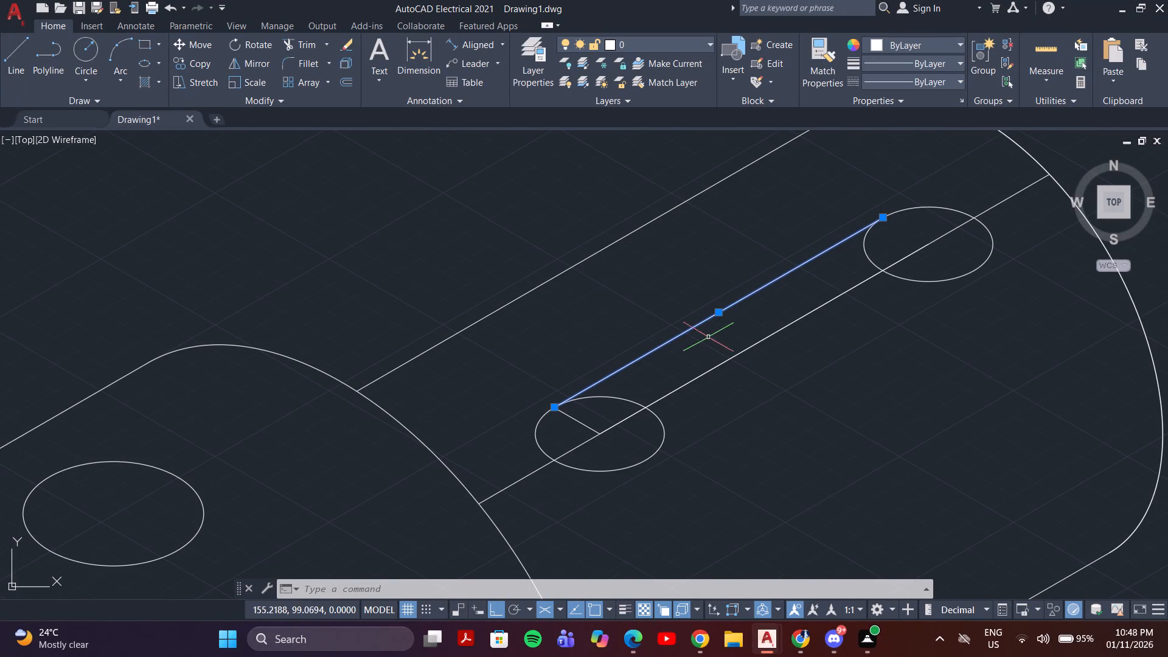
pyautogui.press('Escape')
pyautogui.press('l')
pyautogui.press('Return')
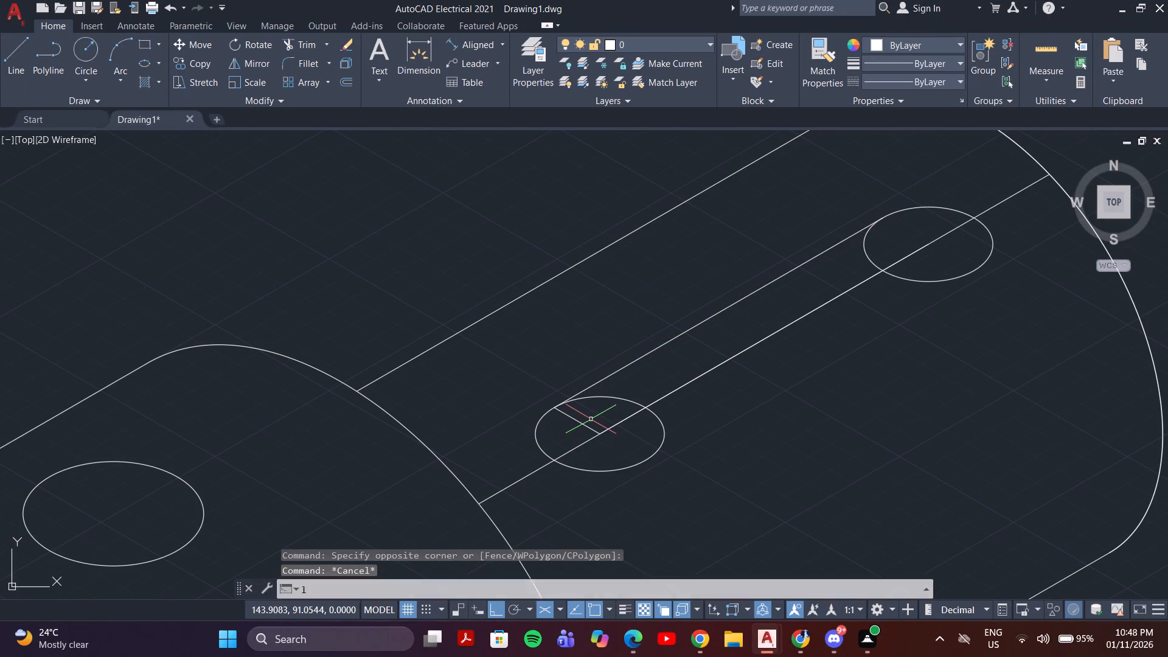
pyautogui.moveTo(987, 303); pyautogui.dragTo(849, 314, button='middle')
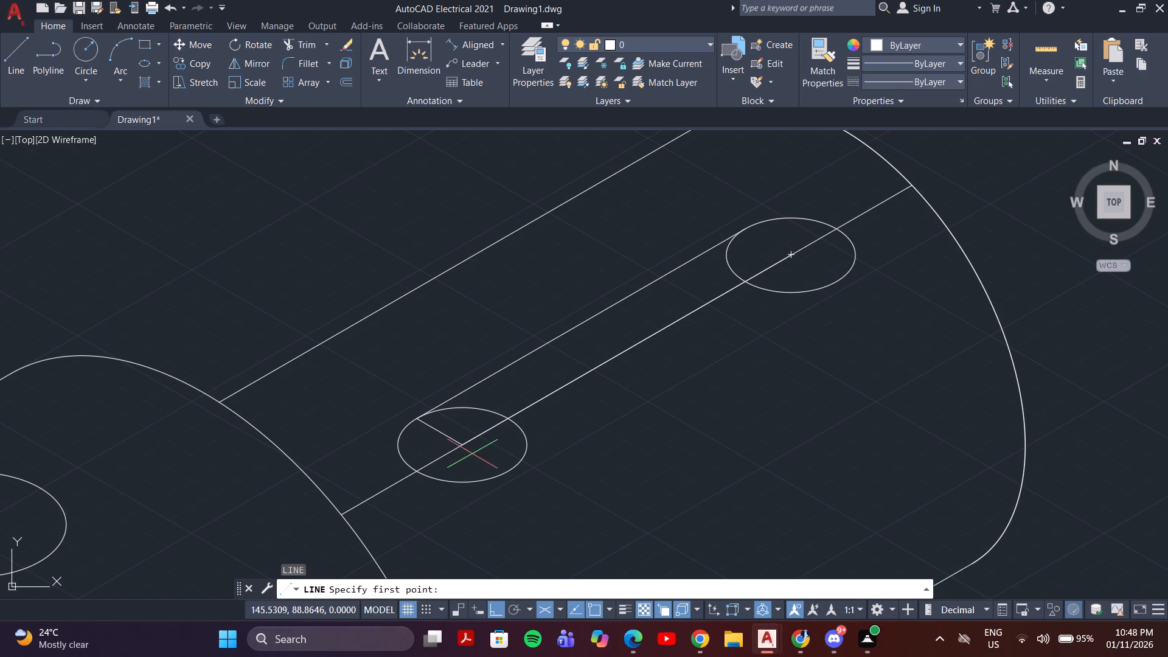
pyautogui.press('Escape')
# Draw a construction line from the near isocircle's centre past its lower edge, opposite the existing short line to its upper edge.
pyautogui.press('l')
pyautogui.press('Return')
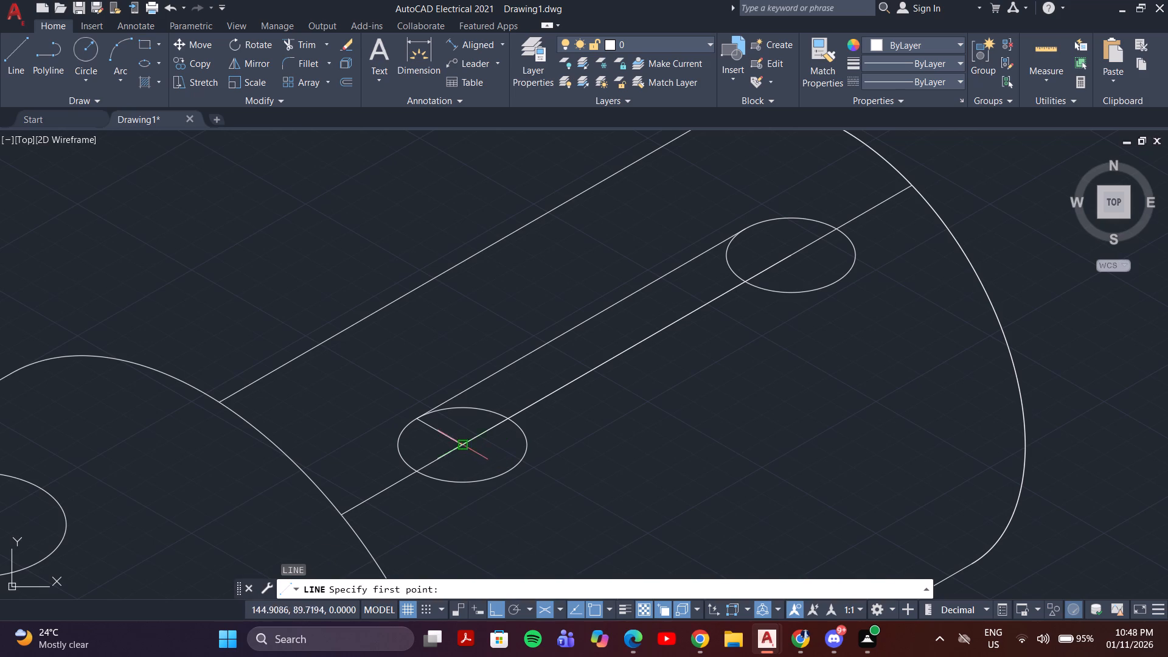
pyautogui.click(464, 445)
pyautogui.click(525, 484)
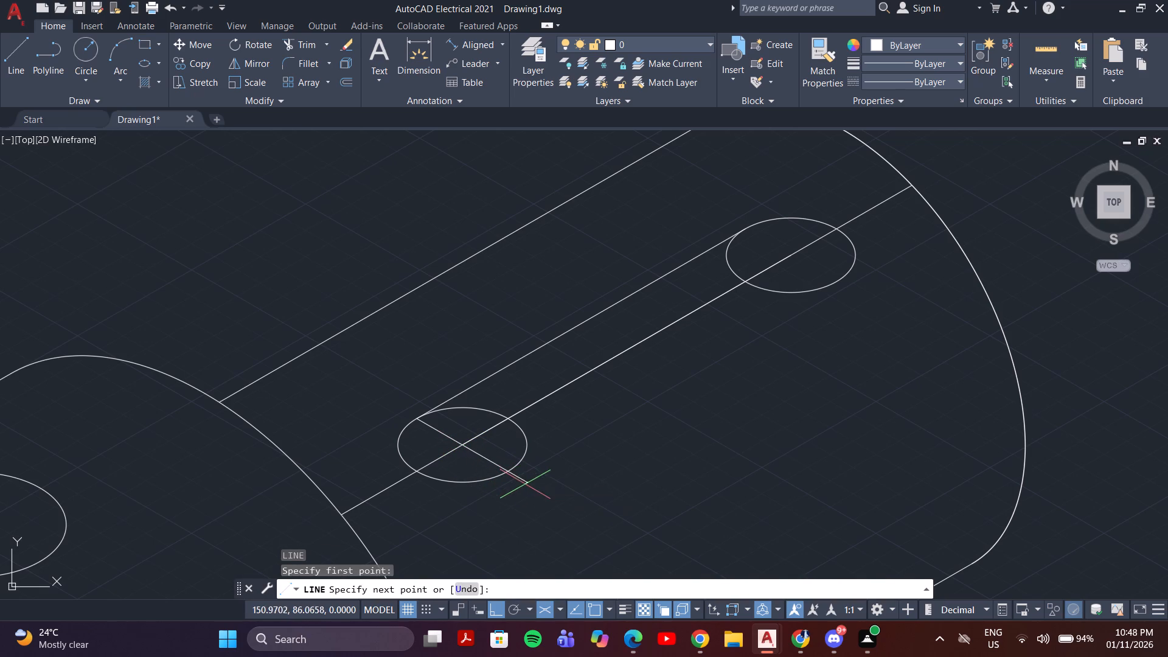
pyautogui.press('Escape')
# Trim the part of the construction line that overshoots the near isocircle's lower edge.
pyautogui.write('tr')
pyautogui.press('Return')
pyautogui.scroll(2, 530, 505)
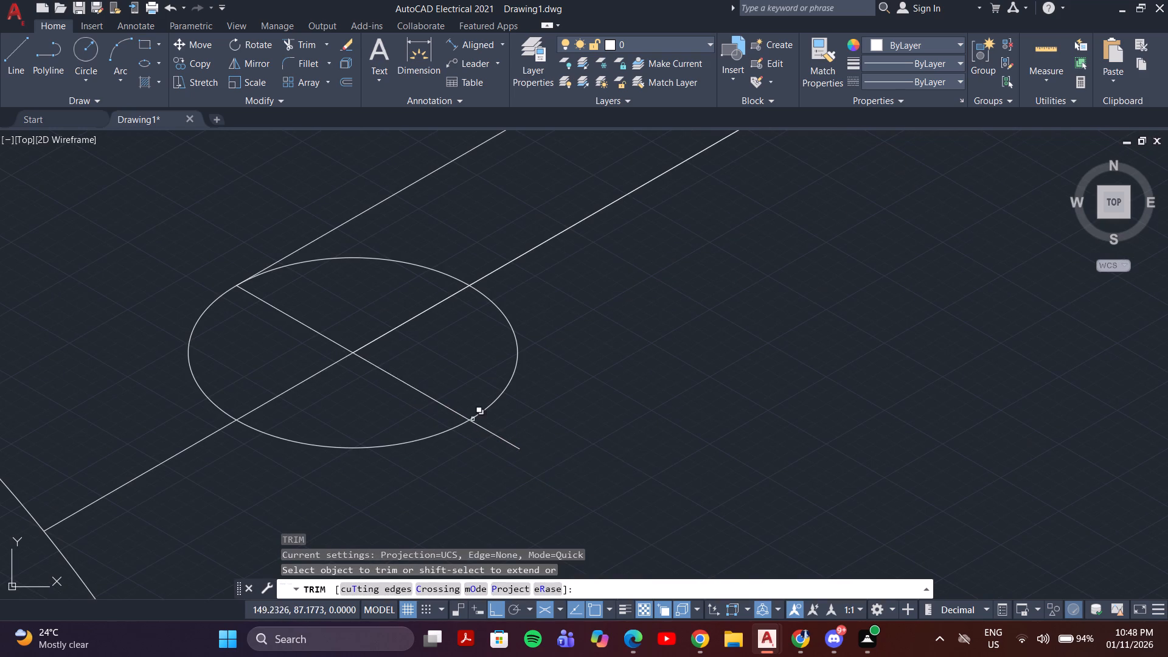
pyautogui.moveTo(473, 419); pyautogui.dragTo(546, 414)
pyautogui.press('Escape')
pyautogui.click(504, 450)
pyautogui.click(515, 421)
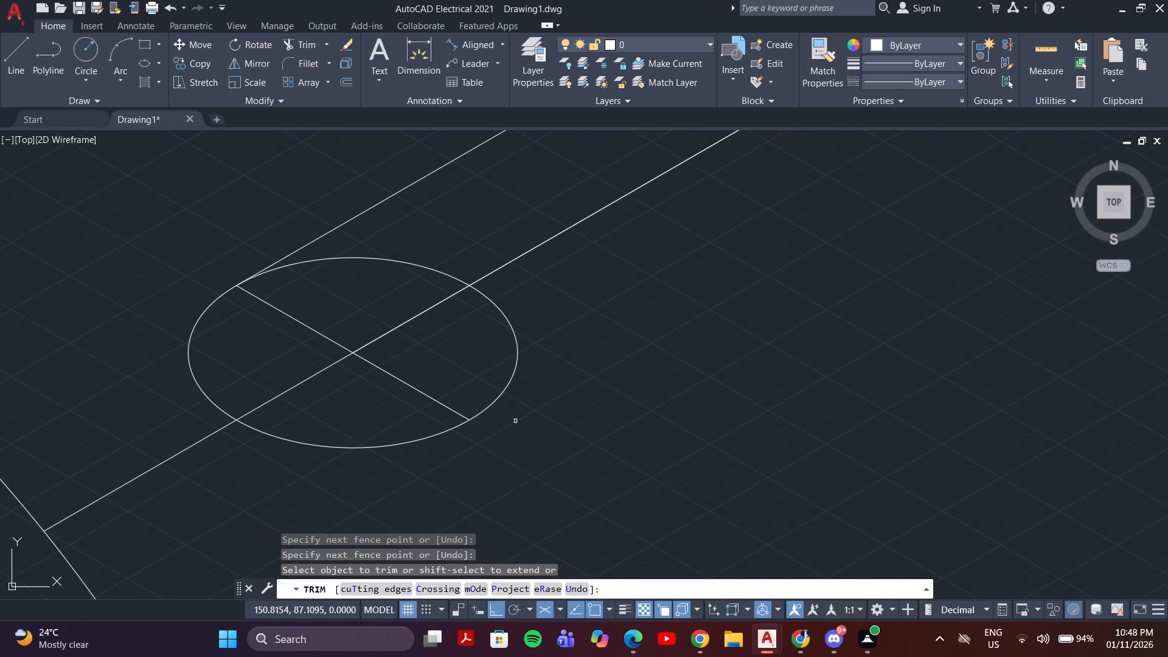
pyautogui.scroll(-2, 515, 421)
pyautogui.press('Escape')
# Draw a lengthwise line from the construction line's end on the near isocircle along the lower edges, past the far isocircle.
pyautogui.press('l')
pyautogui.press('Return')
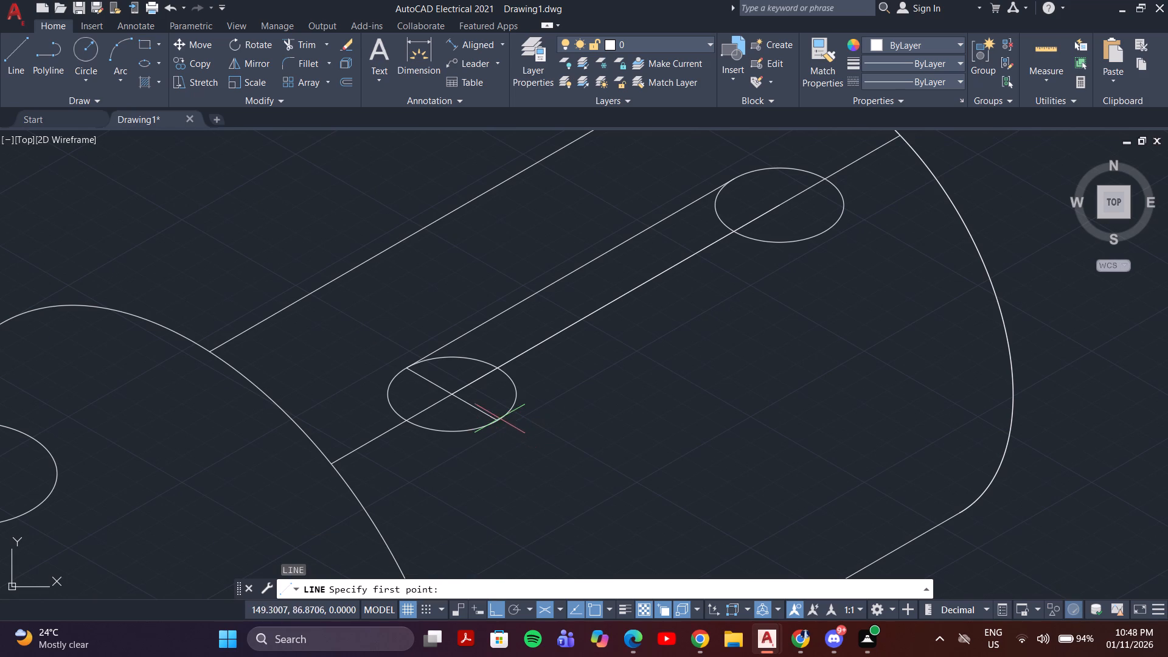
pyautogui.click(493, 423)
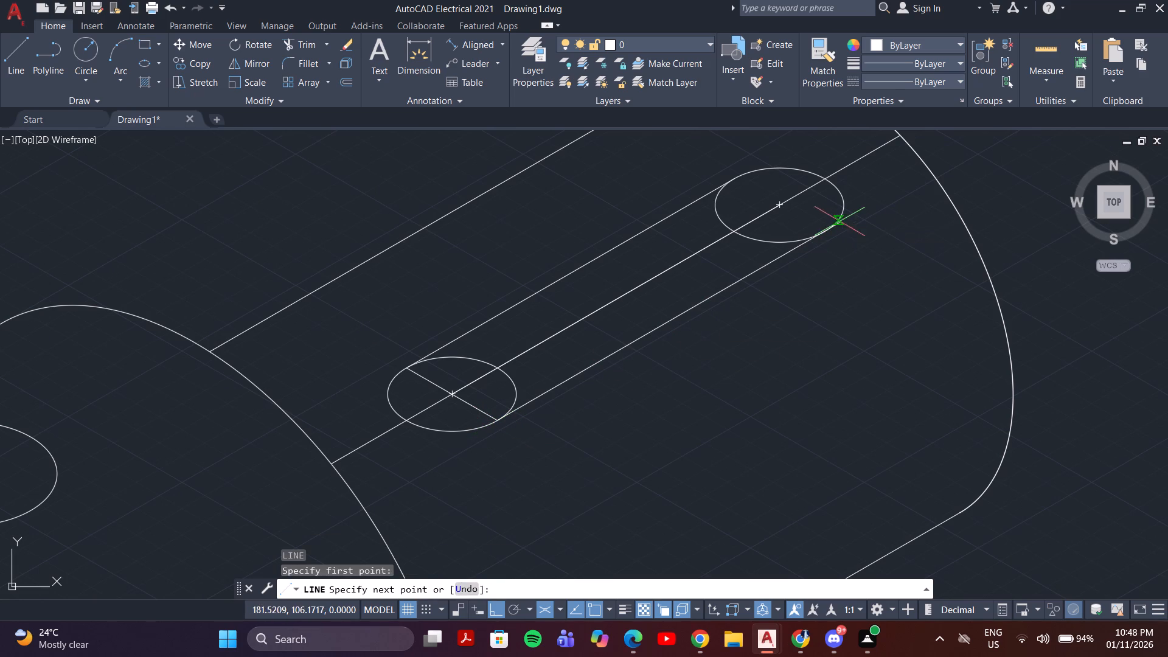
pyautogui.click(873, 204)
pyautogui.press('Escape')
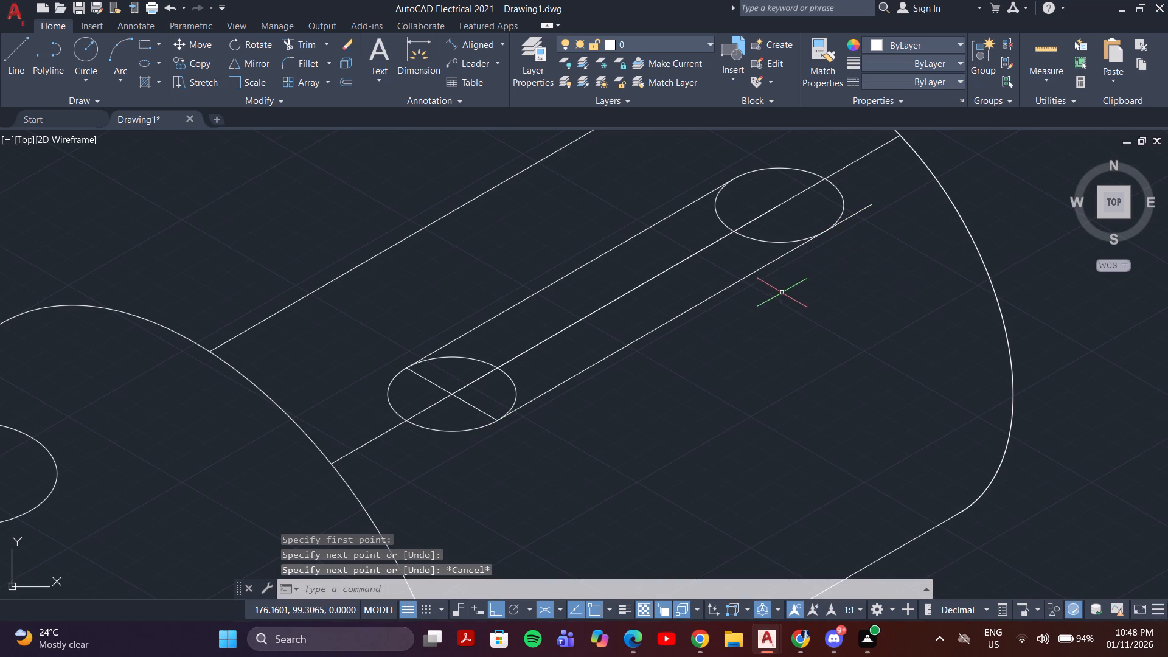
# Trim the part of the new lower line that overshoots the far isocircle.
pyautogui.write('tr')
pyautogui.press('Return')
pyautogui.click(863, 207)
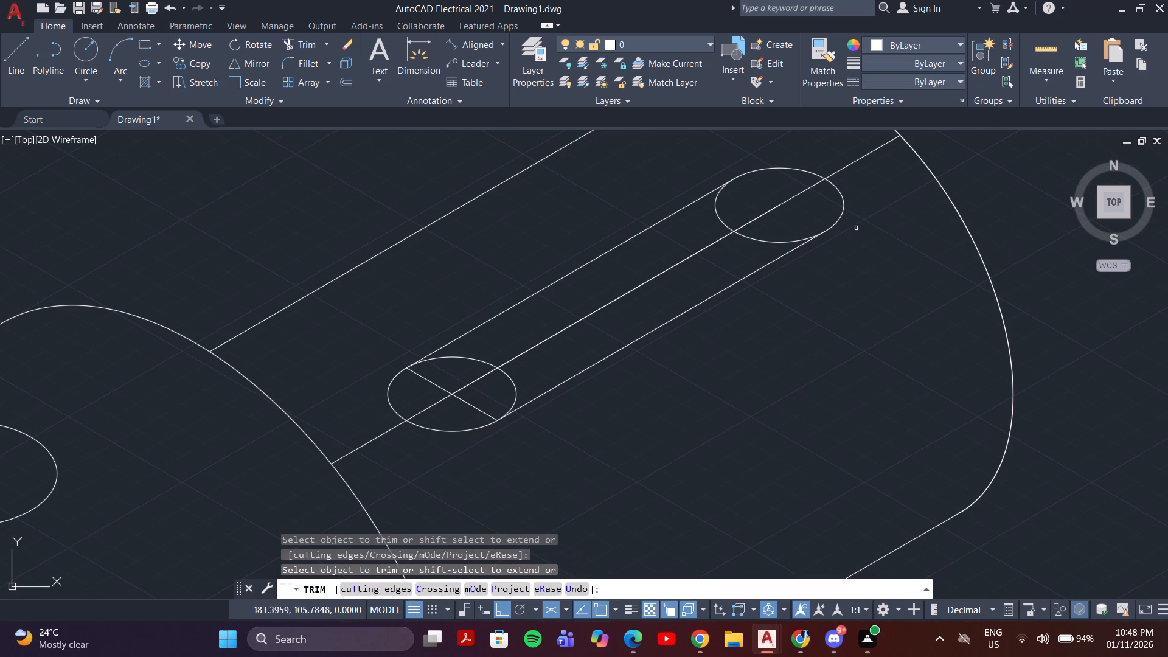
# Trim the centre line and construction lines inside the near isocircle.
pyautogui.scroll(-1, 842, 251)
pyautogui.scroll(4, 594, 335)
pyautogui.moveTo(594, 335); pyautogui.dragTo(540, 366)
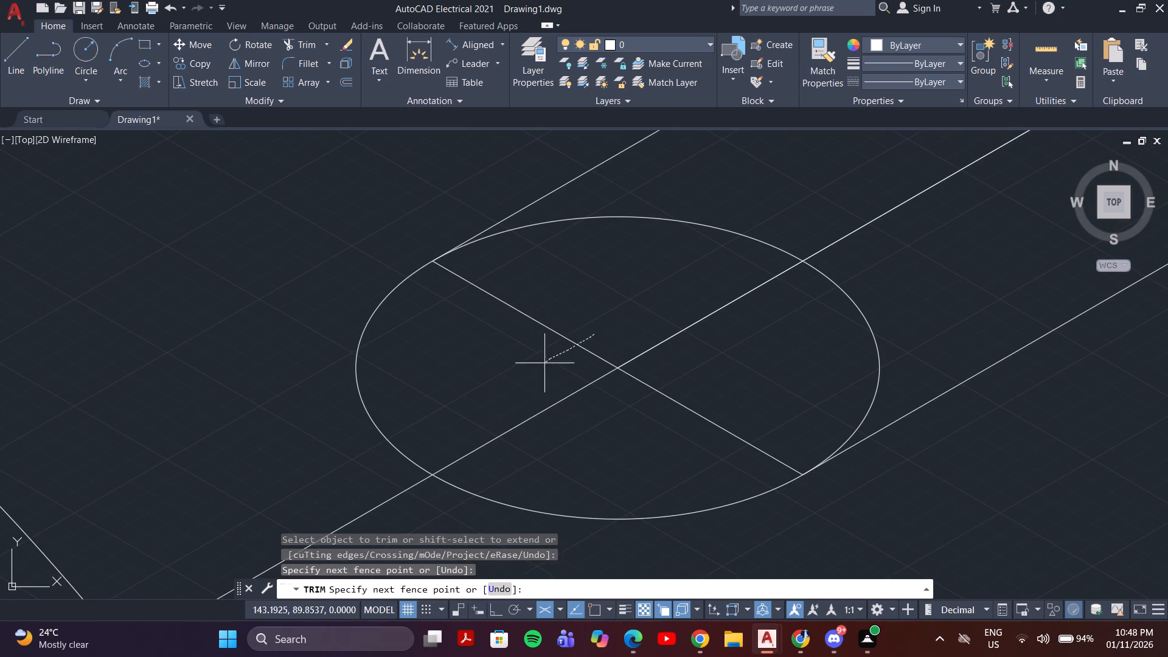
pyautogui.moveTo(540, 366); pyautogui.dragTo(526, 381)
pyautogui.moveTo(582, 428); pyautogui.dragTo(716, 378)
pyautogui.moveTo(682, 389); pyautogui.dragTo(559, 443)
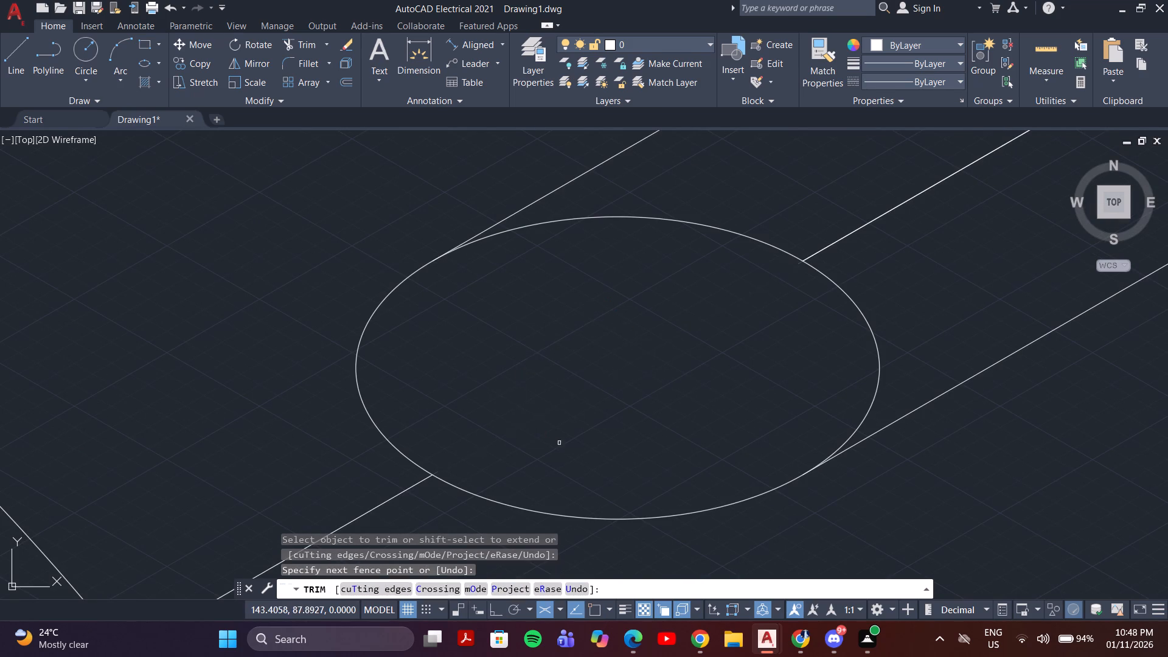
# Trim the lengthwise centre line inside the far isocircle.
pyautogui.scroll(-3, 617, 383)
pyautogui.moveTo(849, 245); pyautogui.dragTo(686, 374, button='middle')
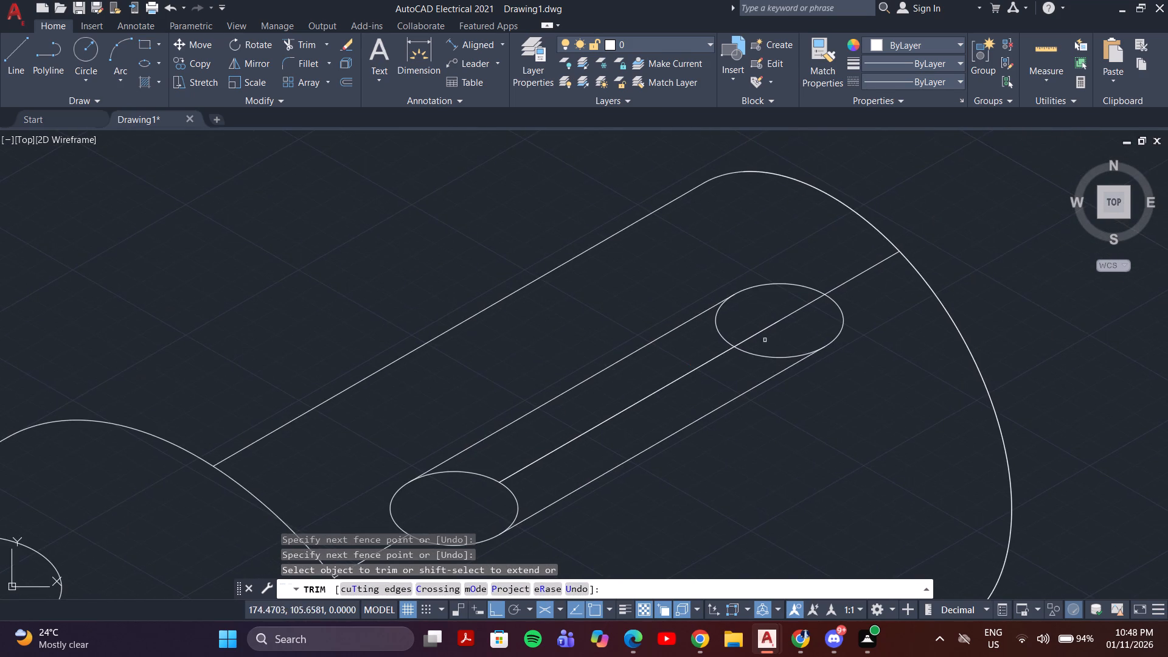
pyautogui.scroll(2, 765, 338)
pyautogui.moveTo(753, 334); pyautogui.dragTo(784, 332)
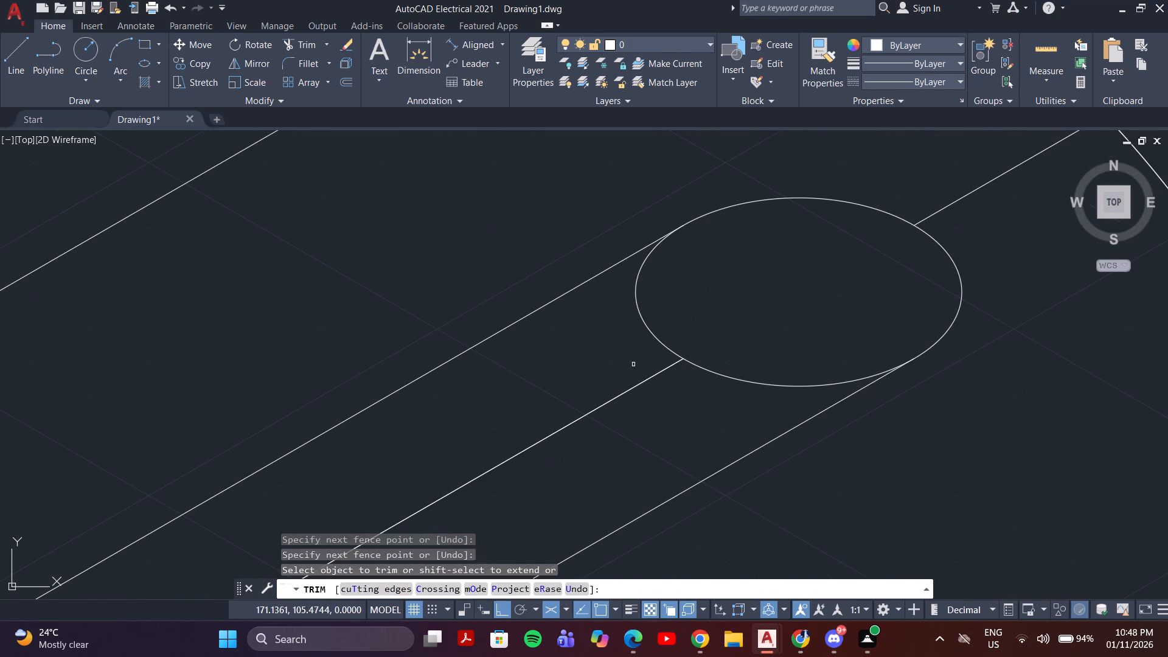
# Trim the inner arcs of the far and near isocircles to leave rounded slot ends.
pyautogui.moveTo(703, 328); pyautogui.dragTo(619, 383)
pyautogui.moveTo(742, 370); pyautogui.dragTo(670, 425)
pyautogui.scroll(-2, 658, 421)
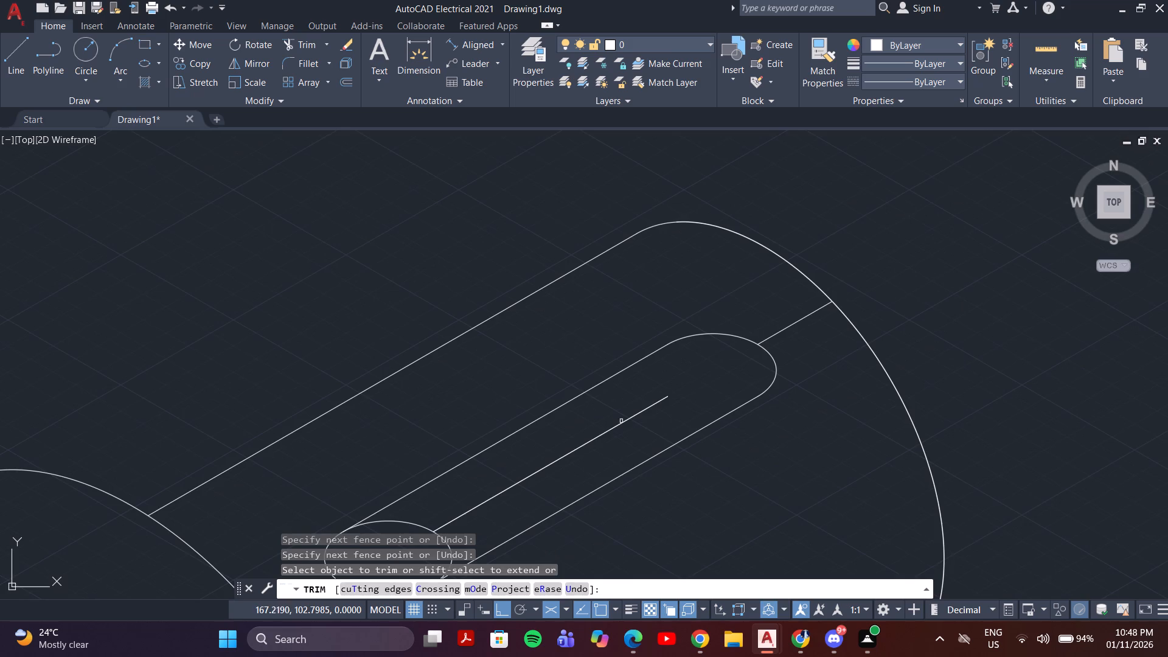
pyautogui.moveTo(620, 421); pyautogui.dragTo(802, 322, button='middle')
pyautogui.moveTo(615, 416); pyautogui.dragTo(571, 459)
pyautogui.moveTo(574, 458); pyautogui.dragTo(659, 431)
# Remove the remaining centre line inside the slot and its leftover pieces beyond both slot ends.
pyautogui.moveTo(659, 425); pyautogui.dragTo(659, 425)
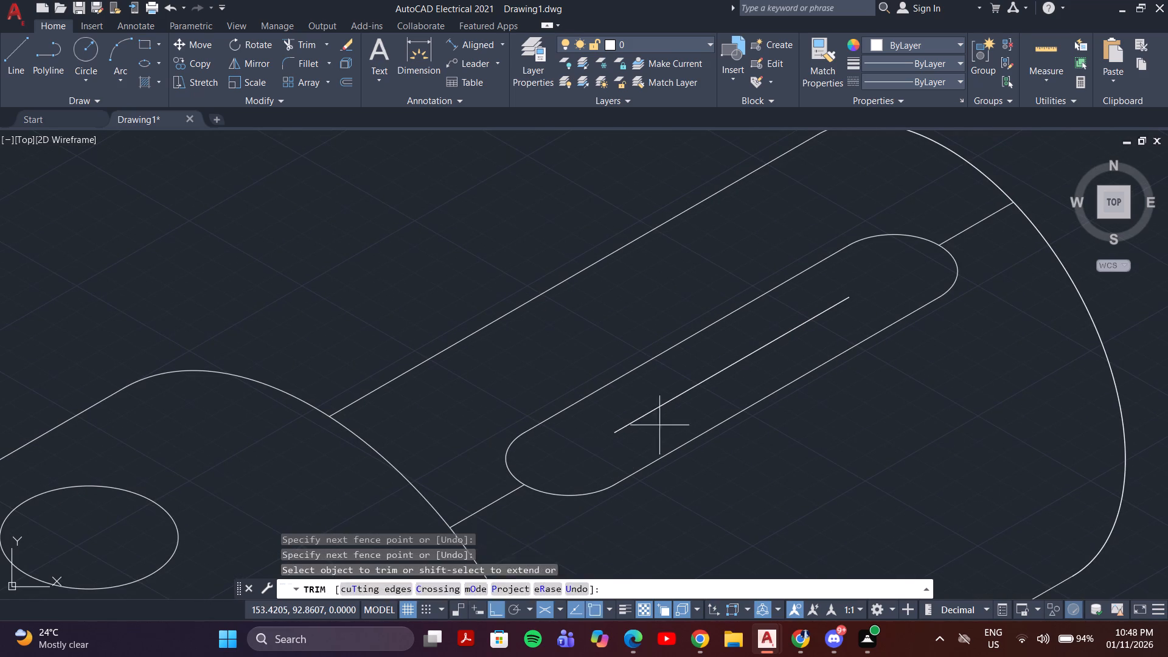
pyautogui.moveTo(659, 425); pyautogui.dragTo(676, 383)
pyautogui.moveTo(732, 351); pyautogui.dragTo(787, 351)
pyautogui.scroll(-2, 795, 333)
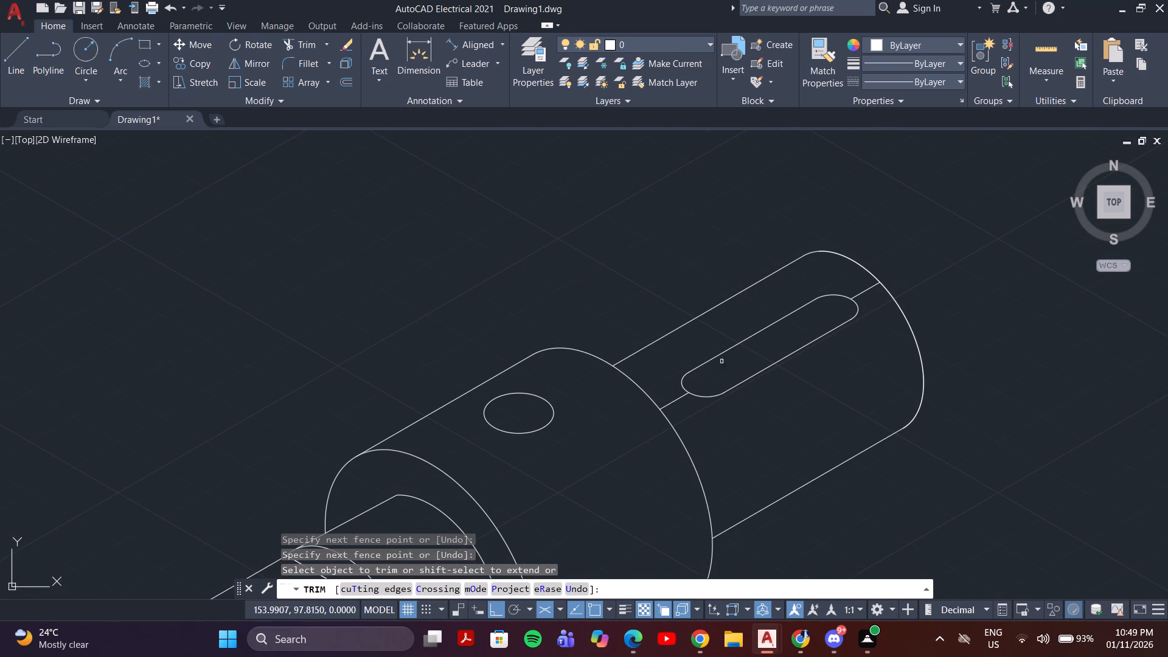
pyautogui.moveTo(683, 413); pyautogui.dragTo(673, 390)
pyautogui.scroll(4, 860, 290)
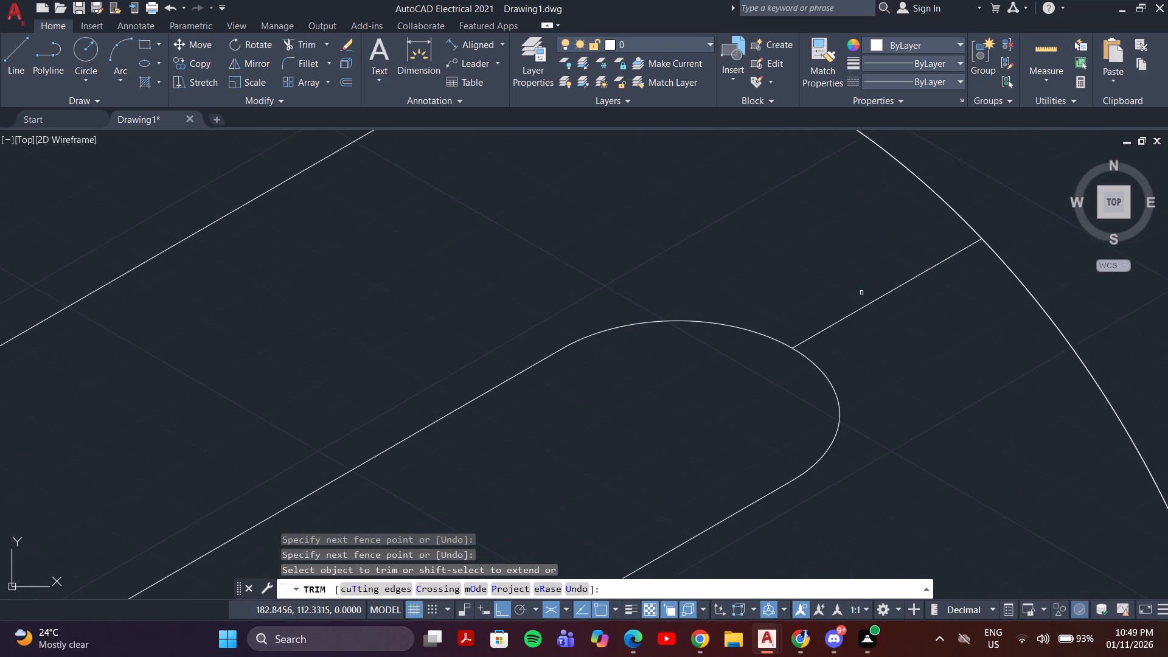
pyautogui.moveTo(888, 332); pyautogui.dragTo(833, 284)
pyautogui.scroll(-4, 832, 283)
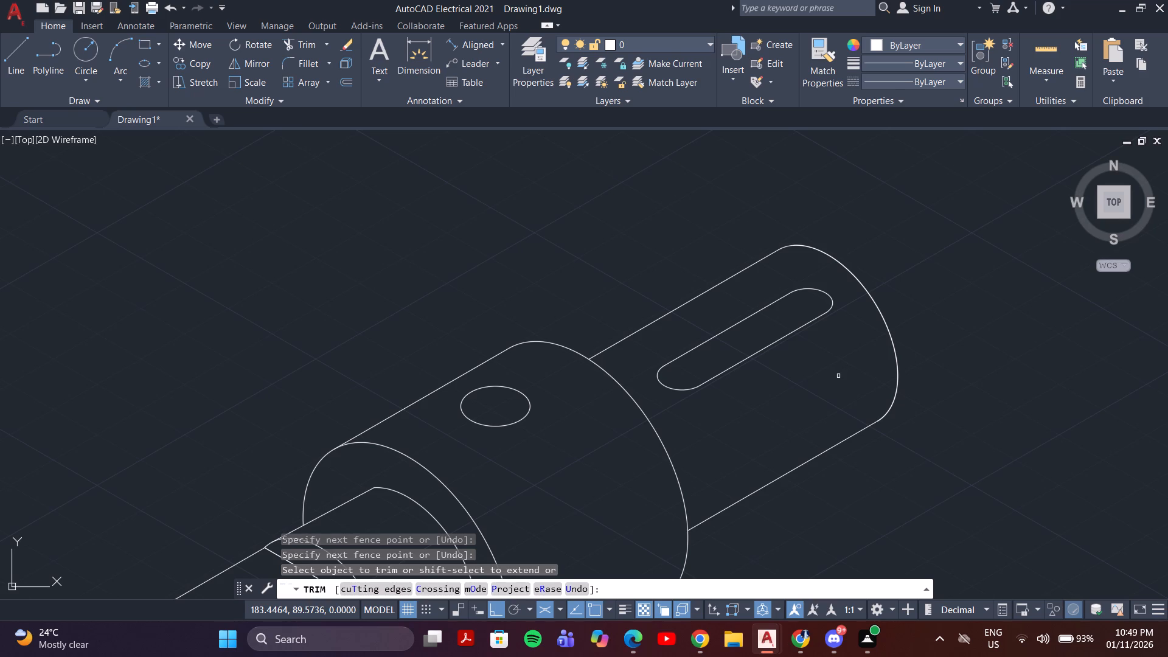
pyautogui.press('Escape')
# Copy the slot's two end arcs and two side lines 5 units downward, with ortho off and the right isoplane active.
pyautogui.click(834, 289)
pyautogui.click(807, 296)
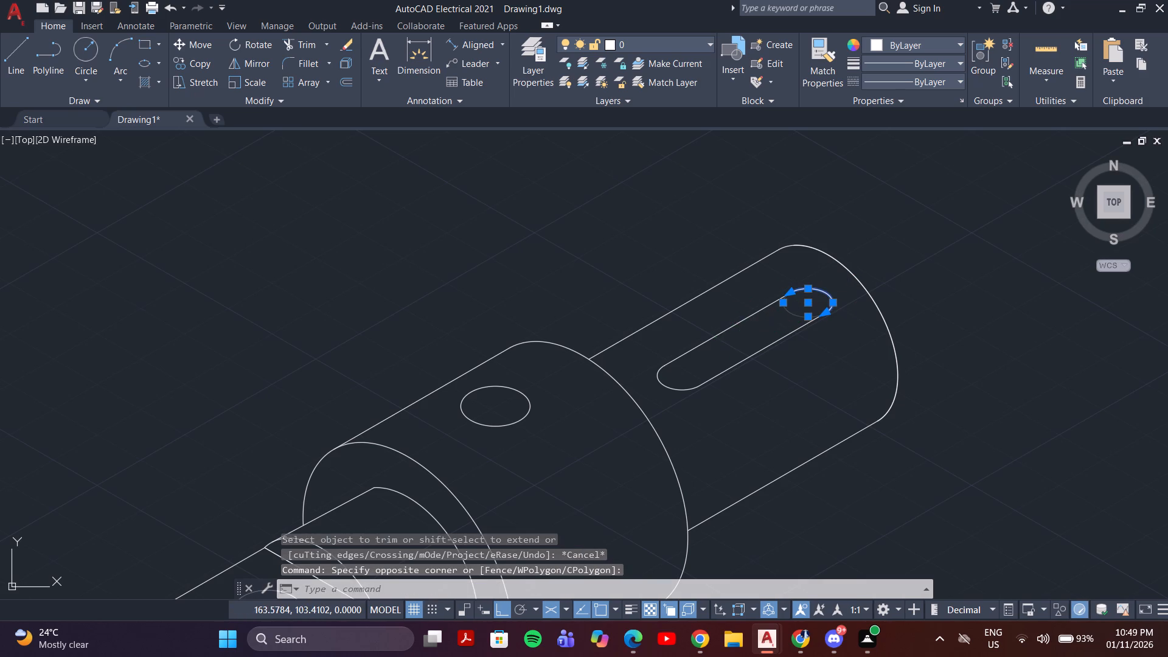
pyautogui.click(758, 320)
pyautogui.click(742, 320)
pyautogui.click(764, 354)
pyautogui.click(753, 350)
pyautogui.click(684, 378)
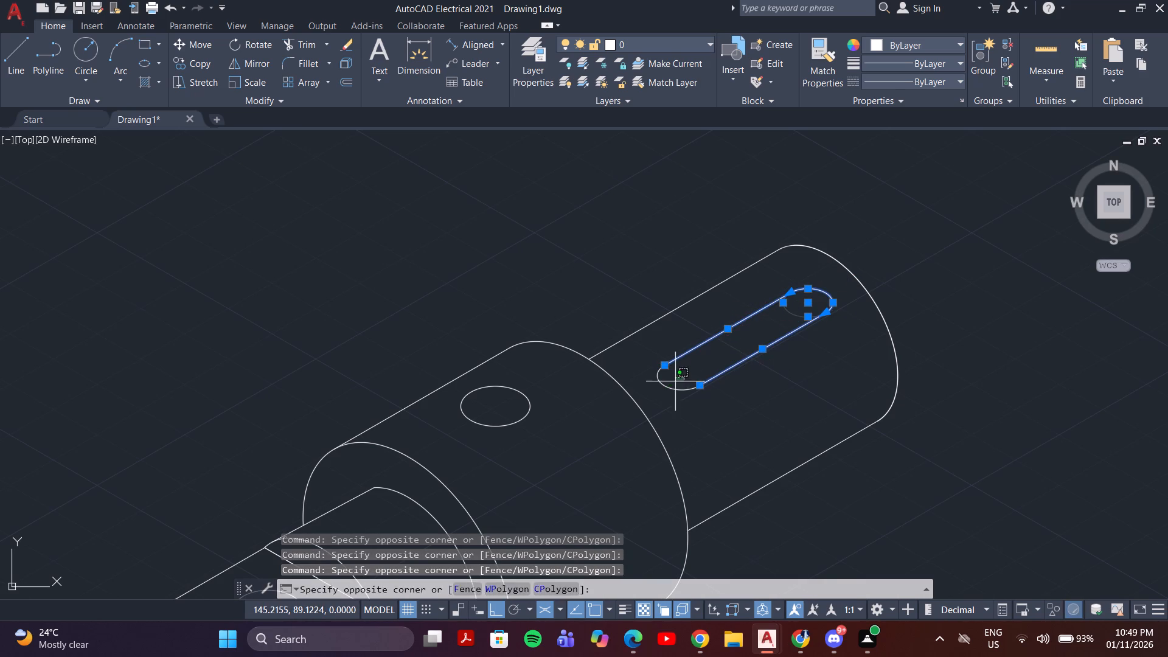
pyautogui.click(667, 388)
pyautogui.moveTo(729, 390); pyautogui.dragTo(589, 350, button='middle')
pyautogui.scroll(2, 623, 333)
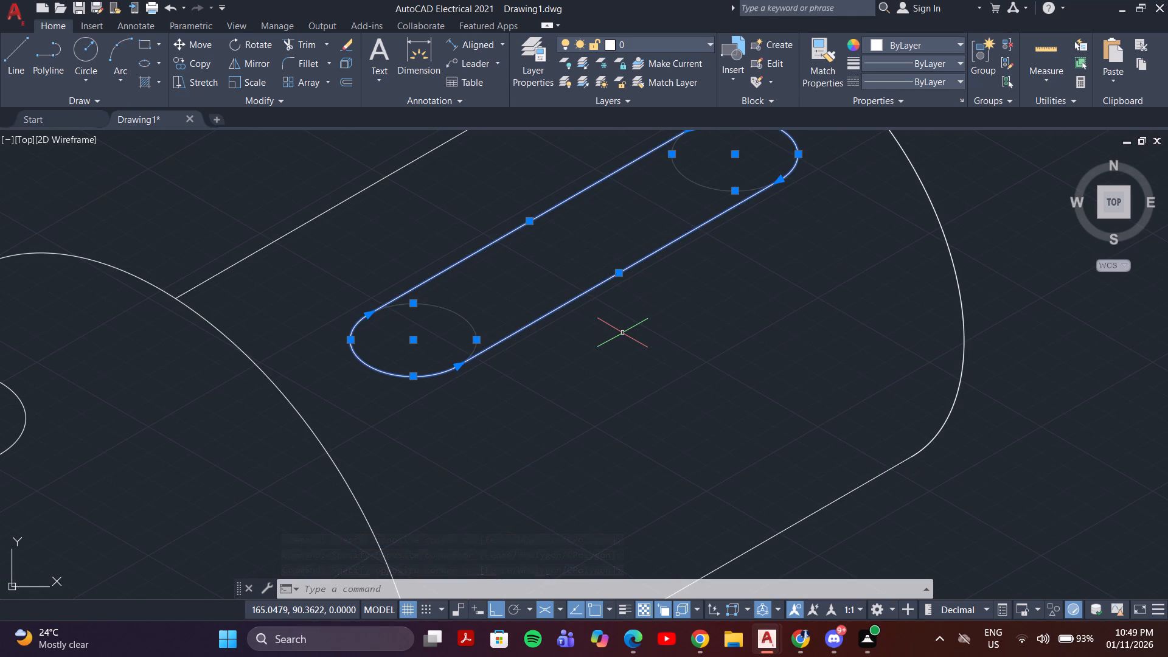
pyautogui.moveTo(627, 329); pyautogui.dragTo(597, 401, button='middle')
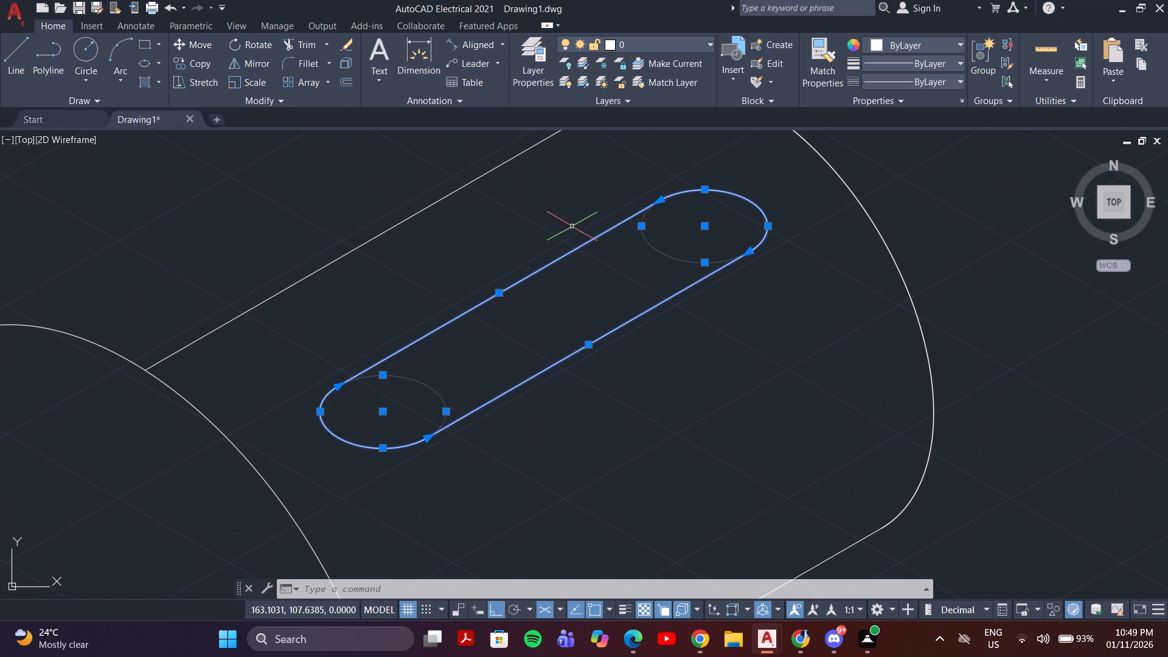
pyautogui.write('co')
pyautogui.press('Return')
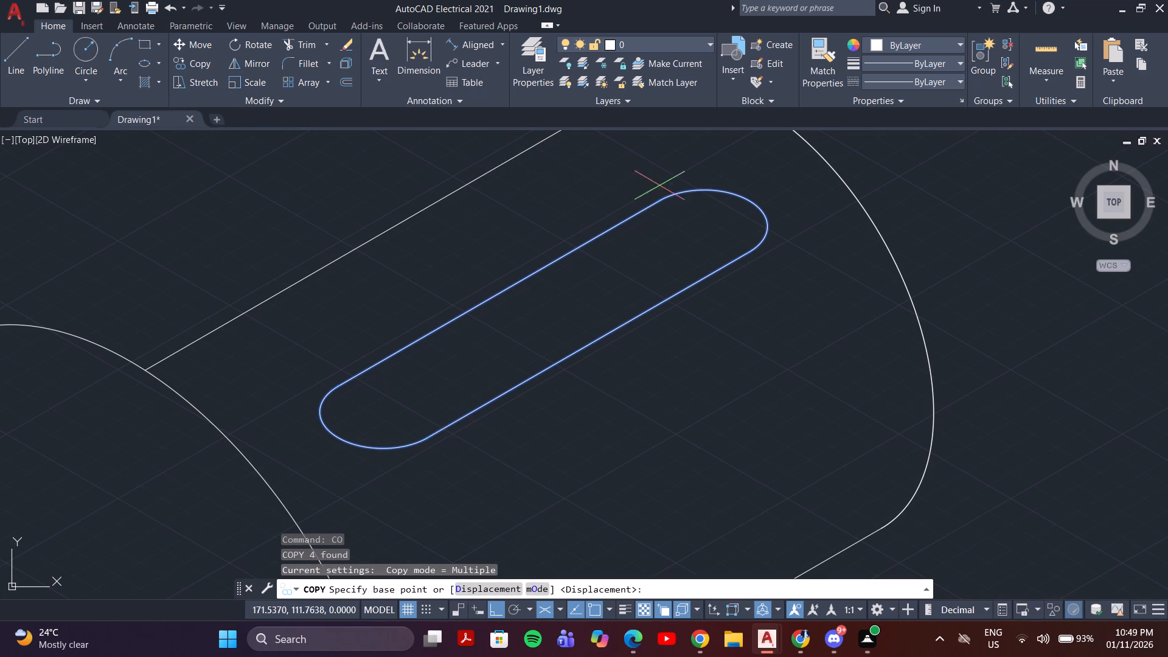
pyautogui.click(661, 196)
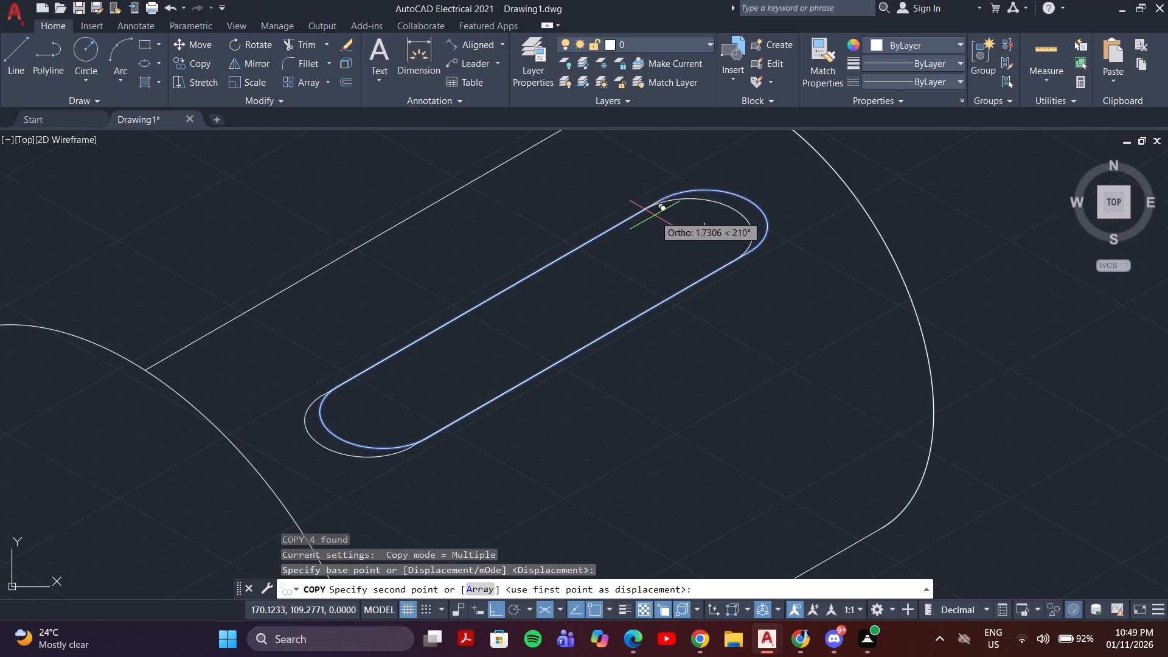
pyautogui.press('F8')
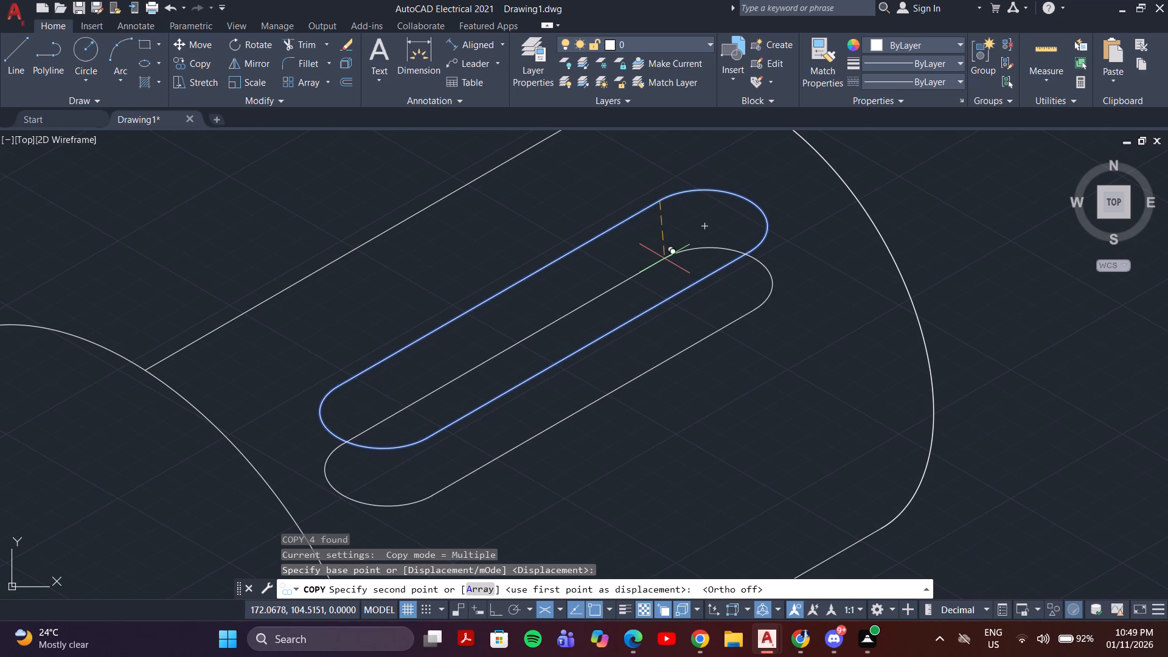
pyautogui.press('F5')
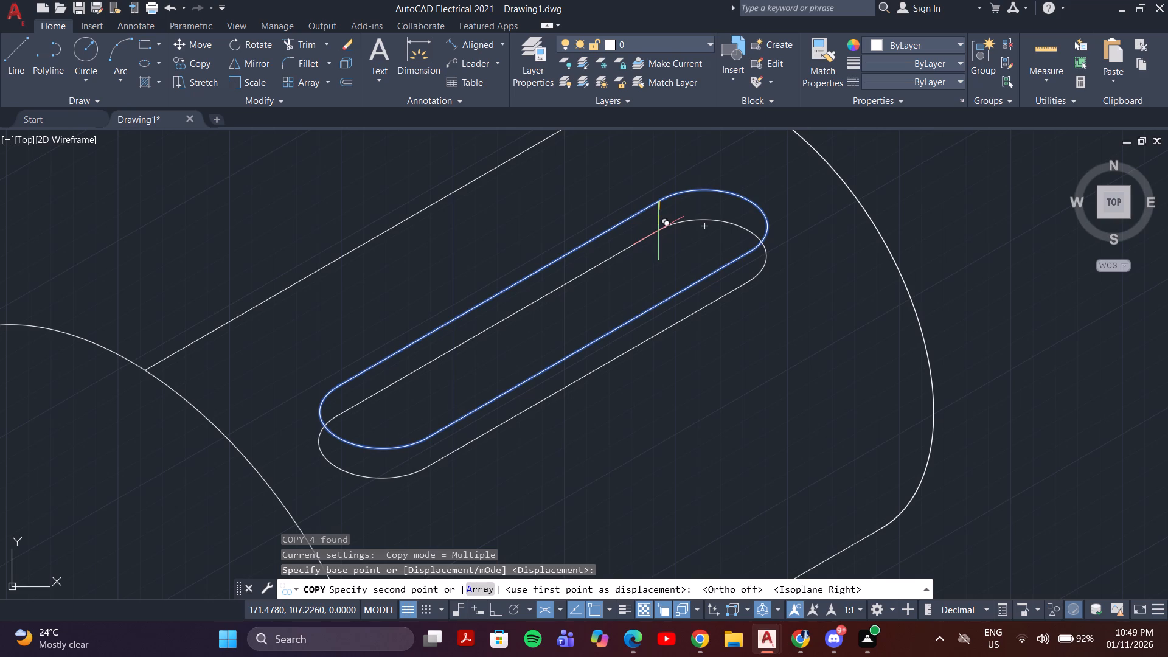
pyautogui.press('5')
pyautogui.press('Return')
pyautogui.press('Escape')
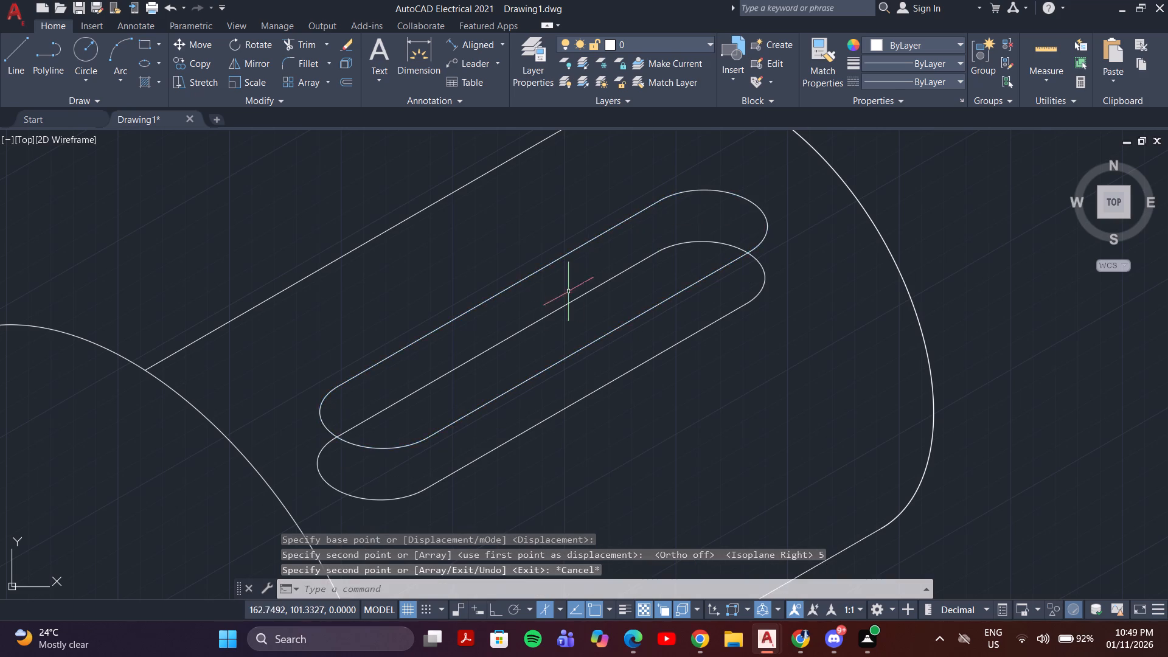
# Trim the lowered slot copy's arcs and lines outside the original slot outline, leaving only the visible inner depth edges.
pyautogui.scroll(-1, 532, 319)
pyautogui.moveTo(560, 339); pyautogui.dragTo(558, 310, button='middle')
pyautogui.write('tr')
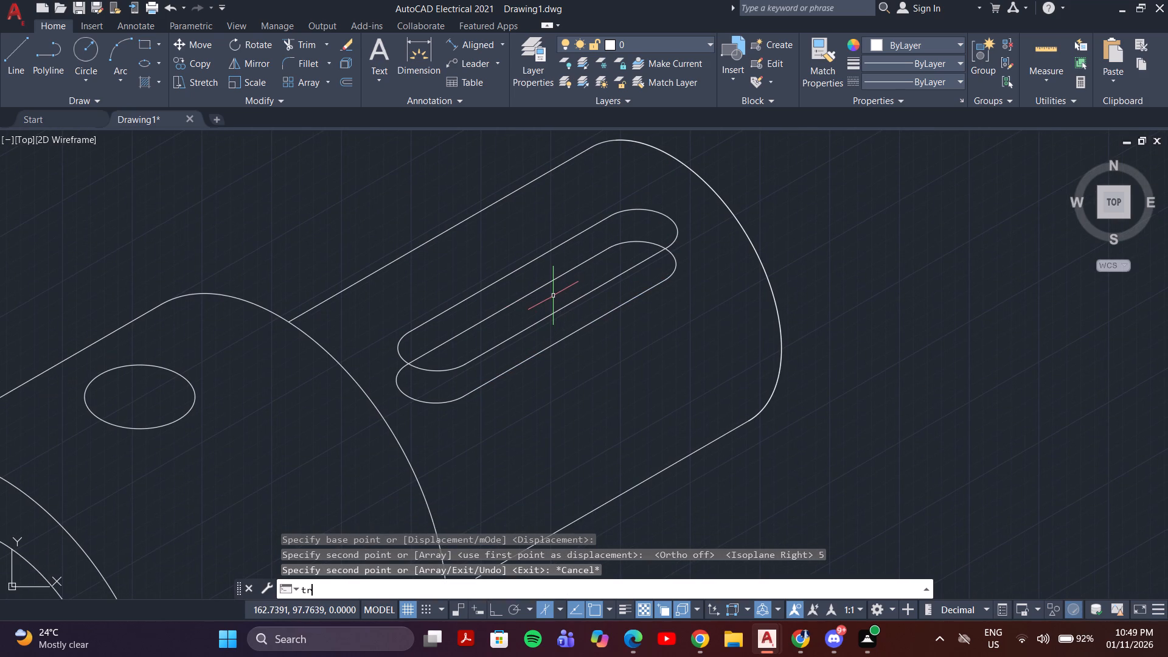
pyautogui.press('Return')
pyautogui.moveTo(444, 390); pyautogui.dragTo(434, 454)
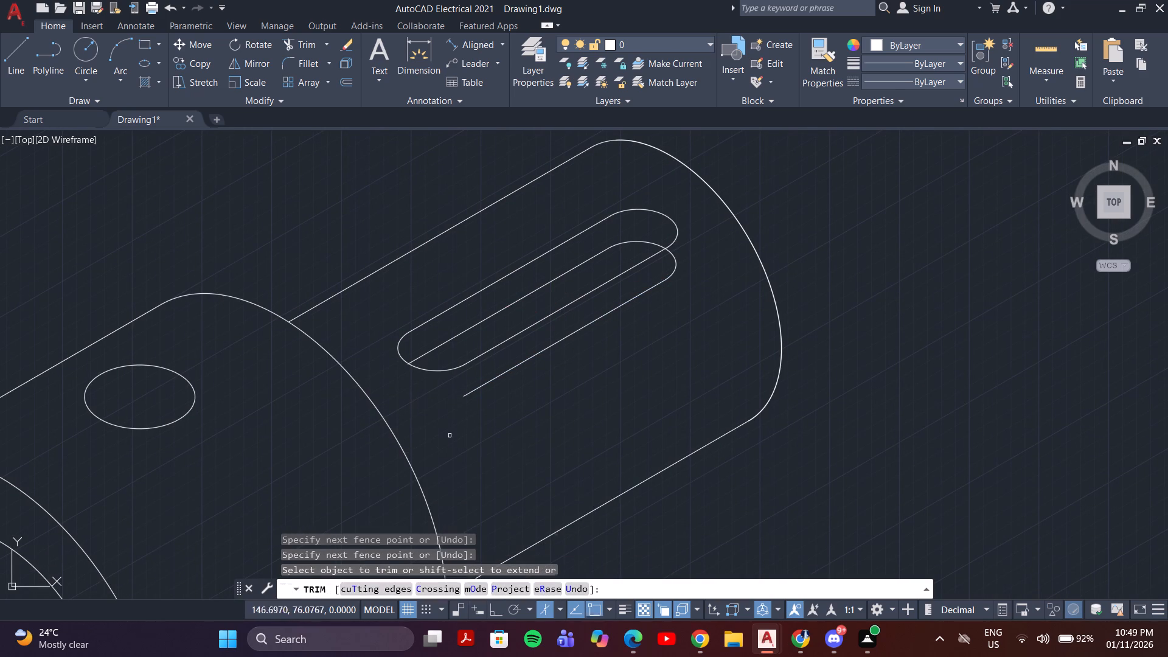
pyautogui.click(497, 372)
pyautogui.click(542, 372)
pyautogui.scroll(3, 654, 266)
pyautogui.moveTo(663, 280); pyautogui.dragTo(695, 256)
pyautogui.click(785, 180)
pyautogui.scroll(-5, 774, 290)
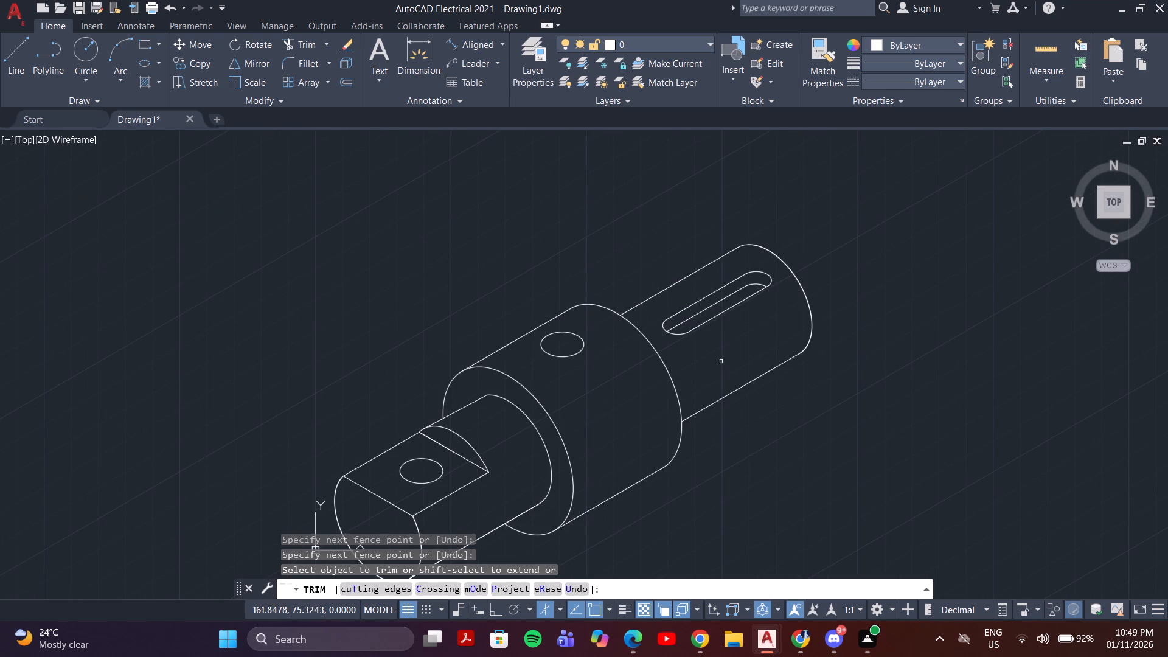
pyautogui.press('Escape')
# Move the entire shaft drawing freehand to an open area up and to the right, away from the origin.
pyautogui.moveTo(737, 354); pyautogui.dragTo(689, 336, button='middle')
pyautogui.scroll(-2, 676, 330)
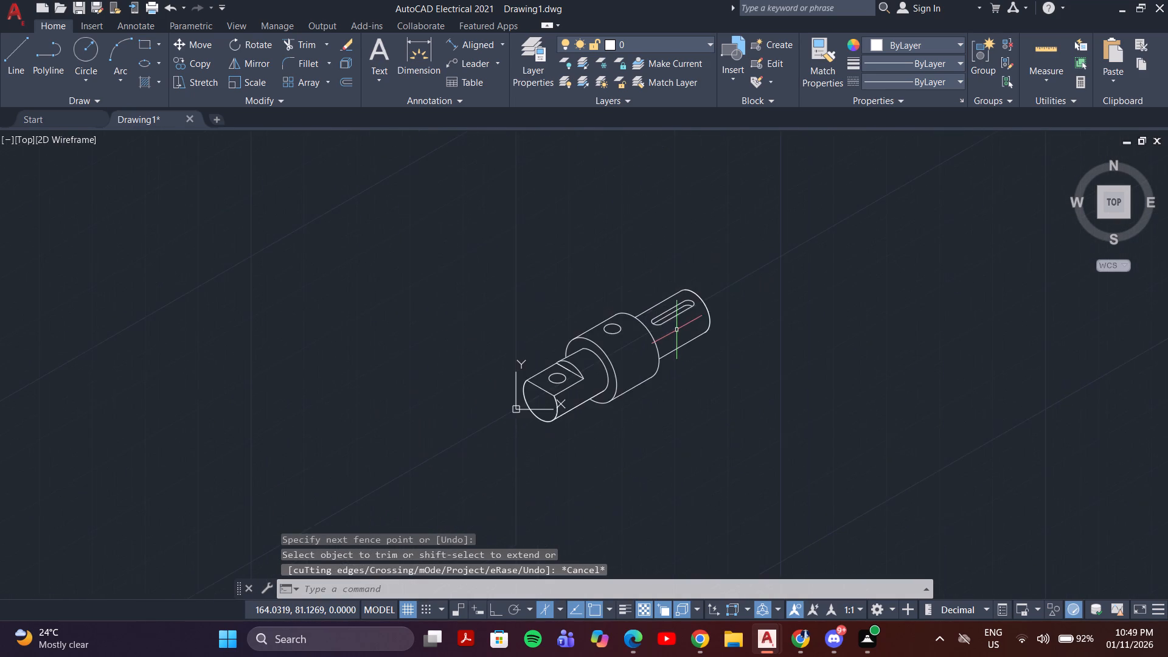
pyautogui.scroll(2, 676, 330)
pyautogui.moveTo(679, 330); pyautogui.dragTo(798, 288, button='middle')
pyautogui.click(894, 162)
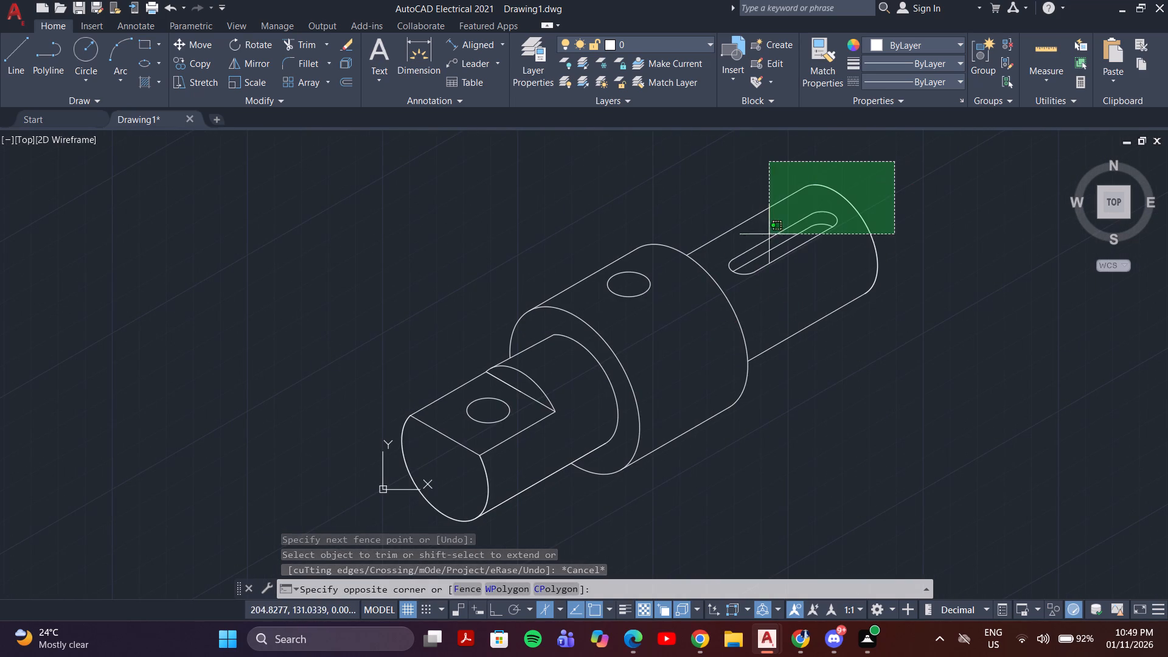
pyautogui.click(263, 528)
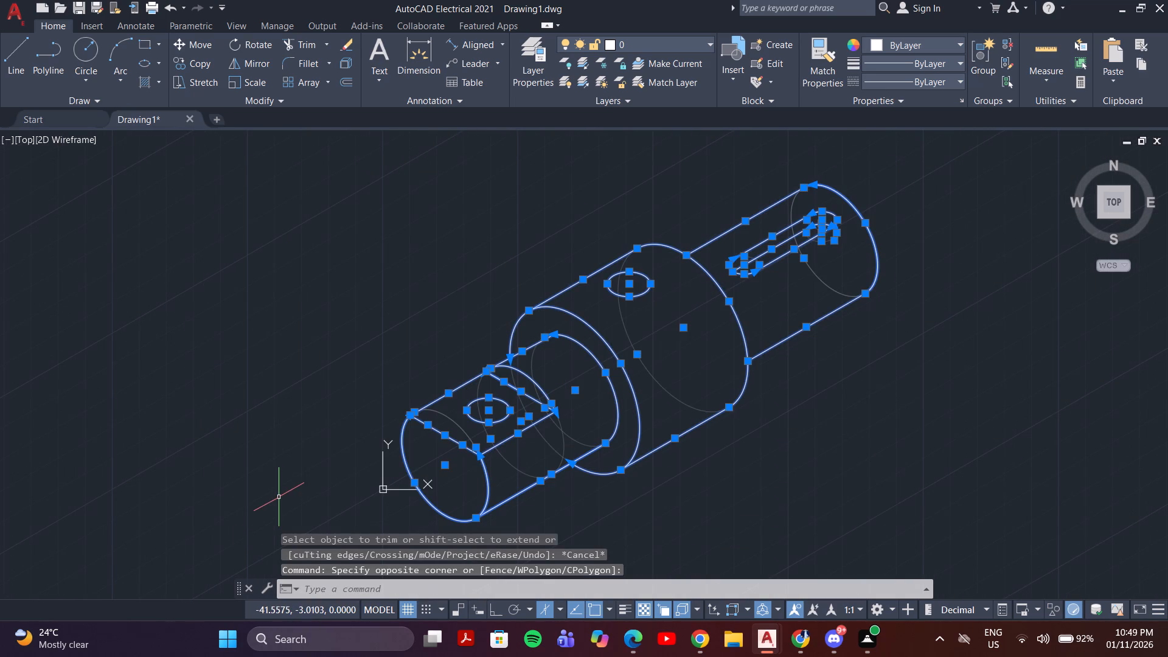
pyautogui.press('m')
pyautogui.press('Return')
pyautogui.moveTo(611, 358); pyautogui.dragTo(630, 358)
pyautogui.moveTo(816, 297); pyautogui.dragTo(667, 387, button='middle')
pyautogui.scroll(-3, 663, 384)
pyautogui.click(674, 323)
pyautogui.scroll(3, 686, 335)
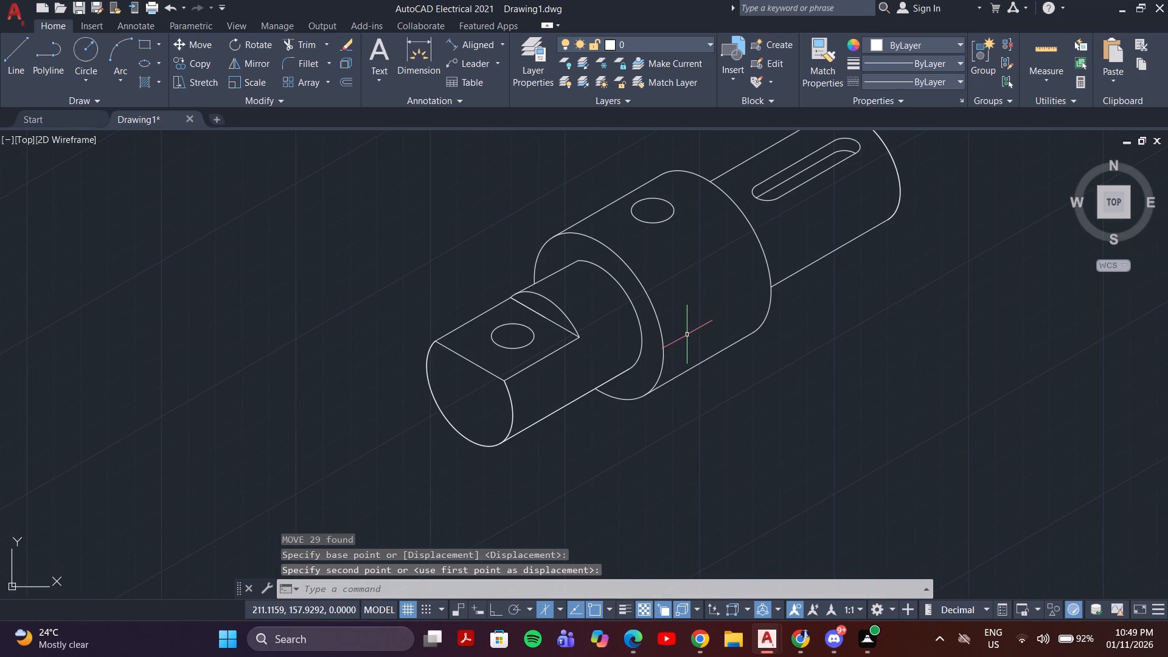
pyautogui.moveTo(779, 342); pyautogui.dragTo(726, 424, button='middle')
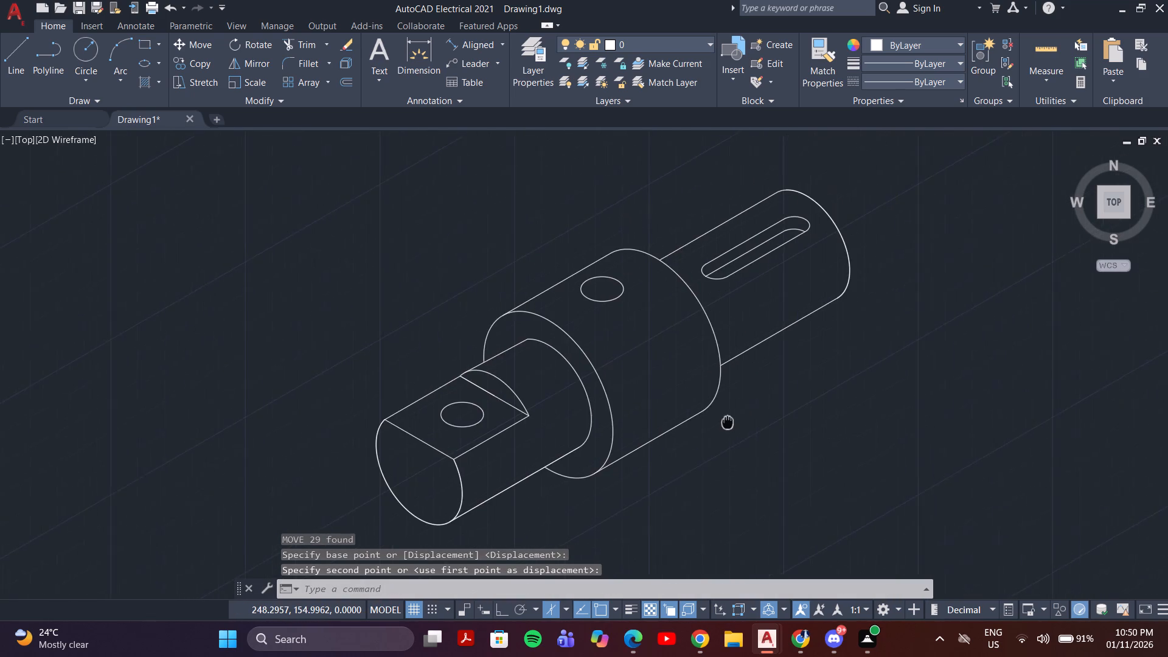
pyautogui.moveTo(726, 424); pyautogui.dragTo(697, 405, button='middle')
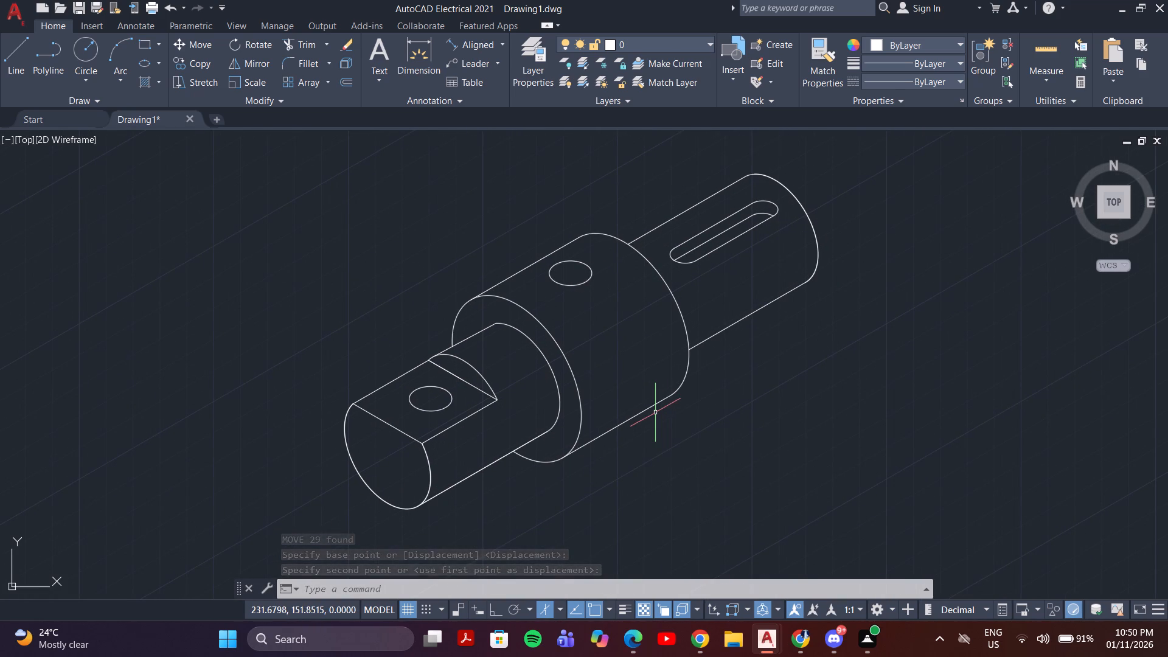
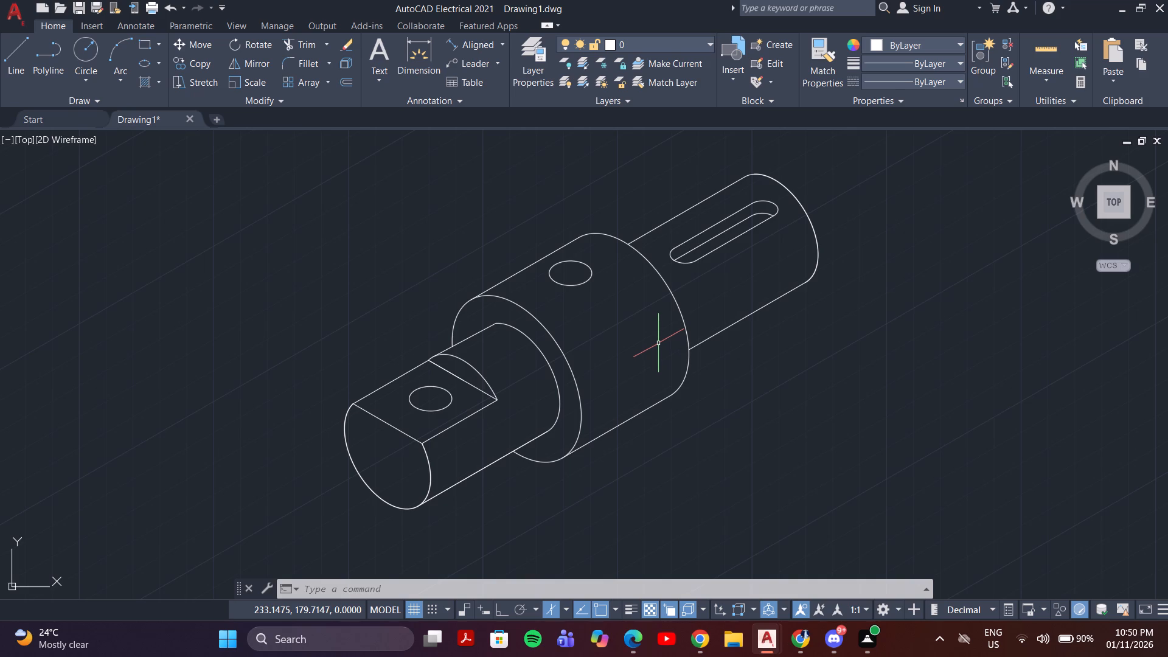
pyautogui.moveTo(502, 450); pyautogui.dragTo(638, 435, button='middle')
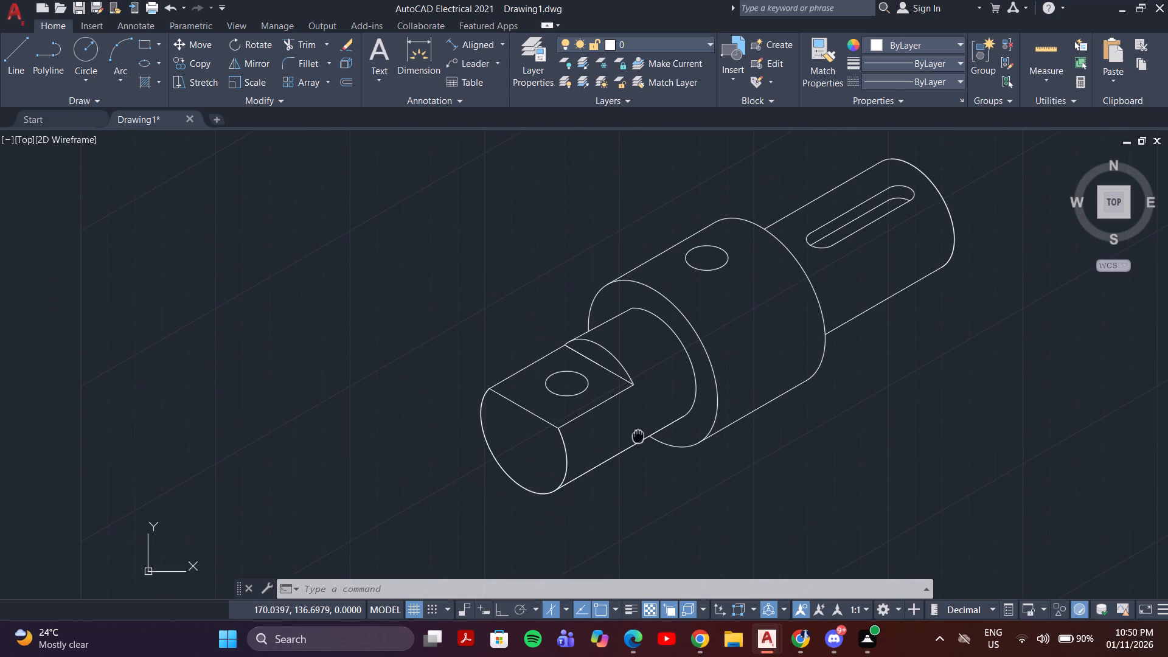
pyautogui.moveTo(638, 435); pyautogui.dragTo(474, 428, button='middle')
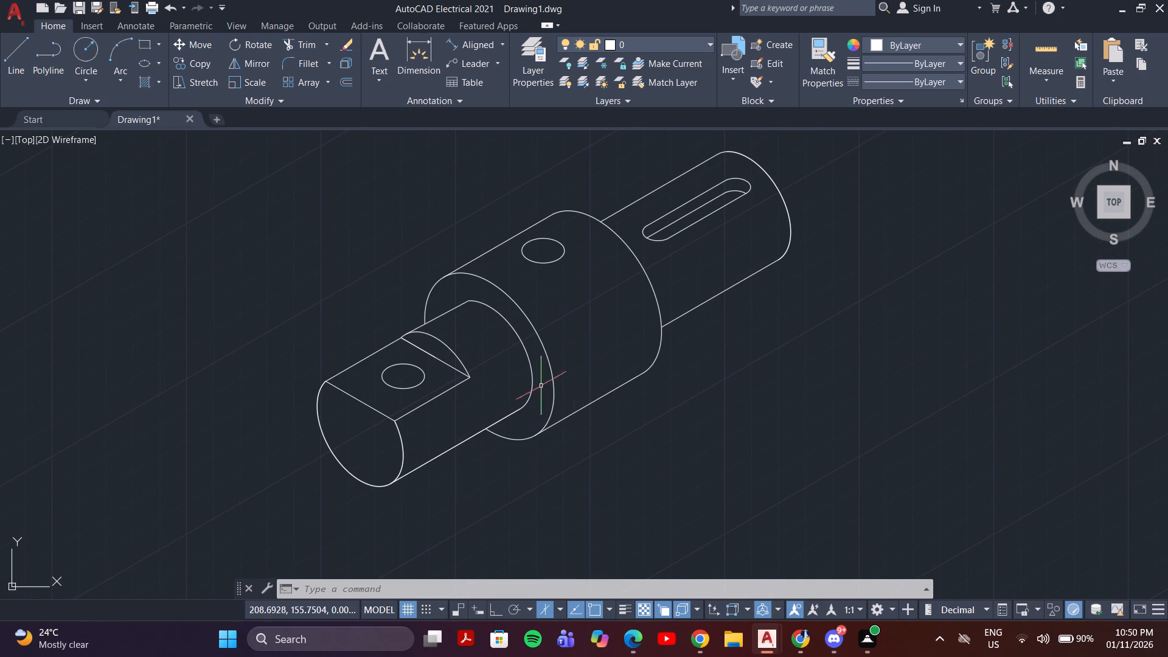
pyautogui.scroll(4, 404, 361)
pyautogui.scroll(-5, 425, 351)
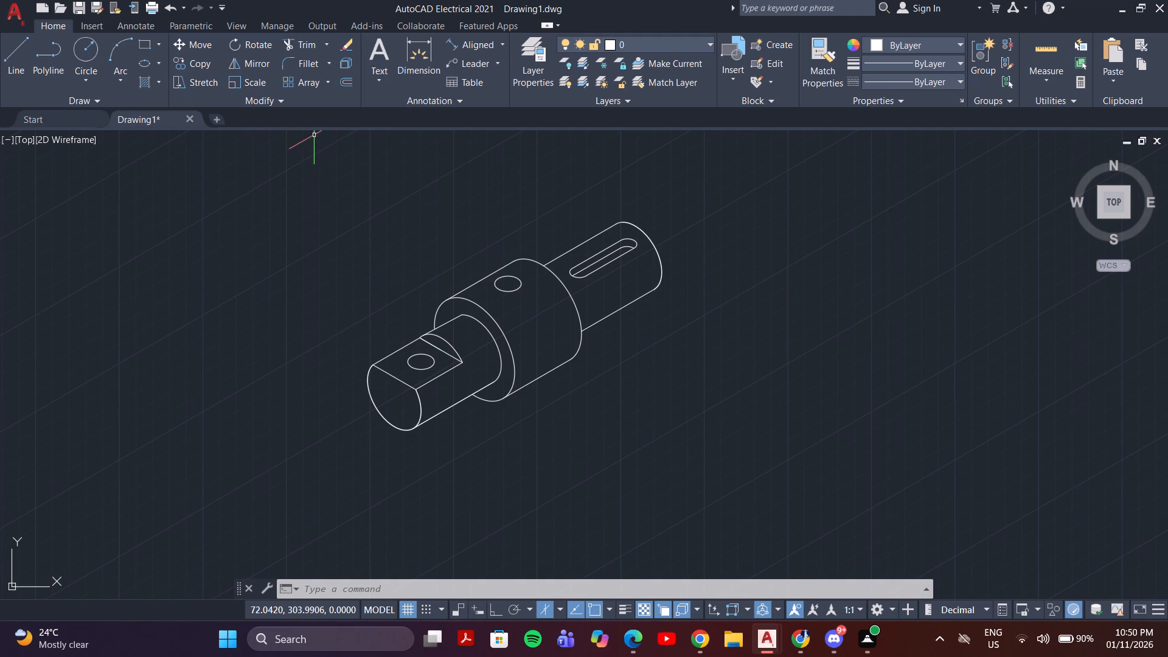
# Start the Fillet command for the edges of the stepped shaft.
pyautogui.press('f')
pyautogui.press('Return')
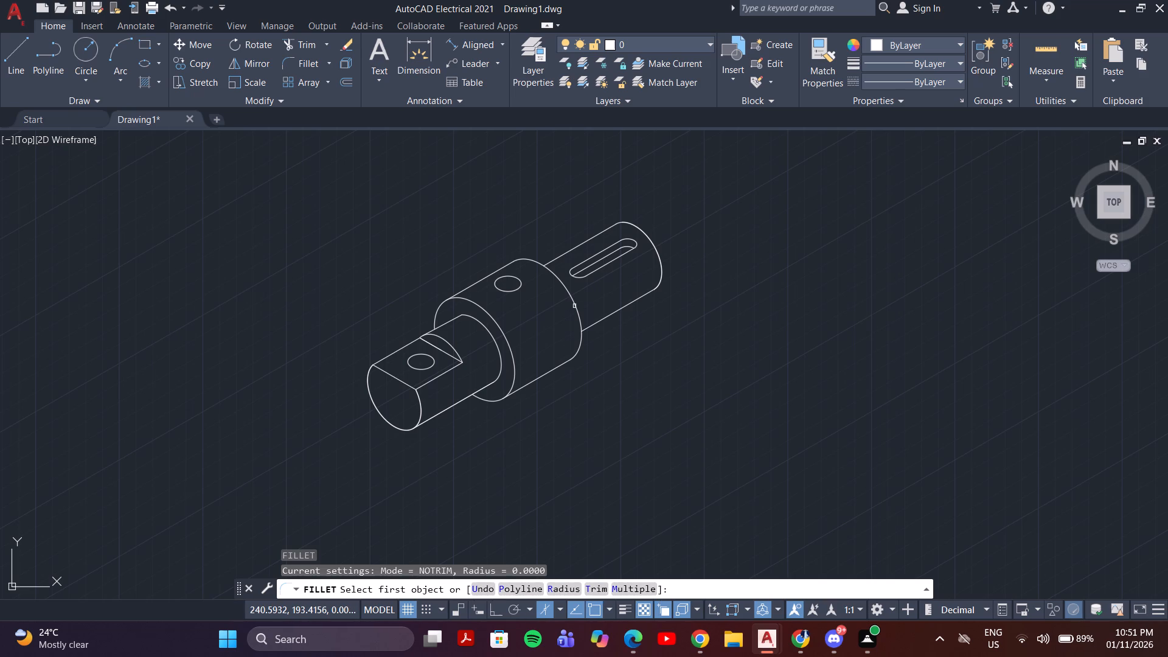
pyautogui.scroll(3, 542, 317)
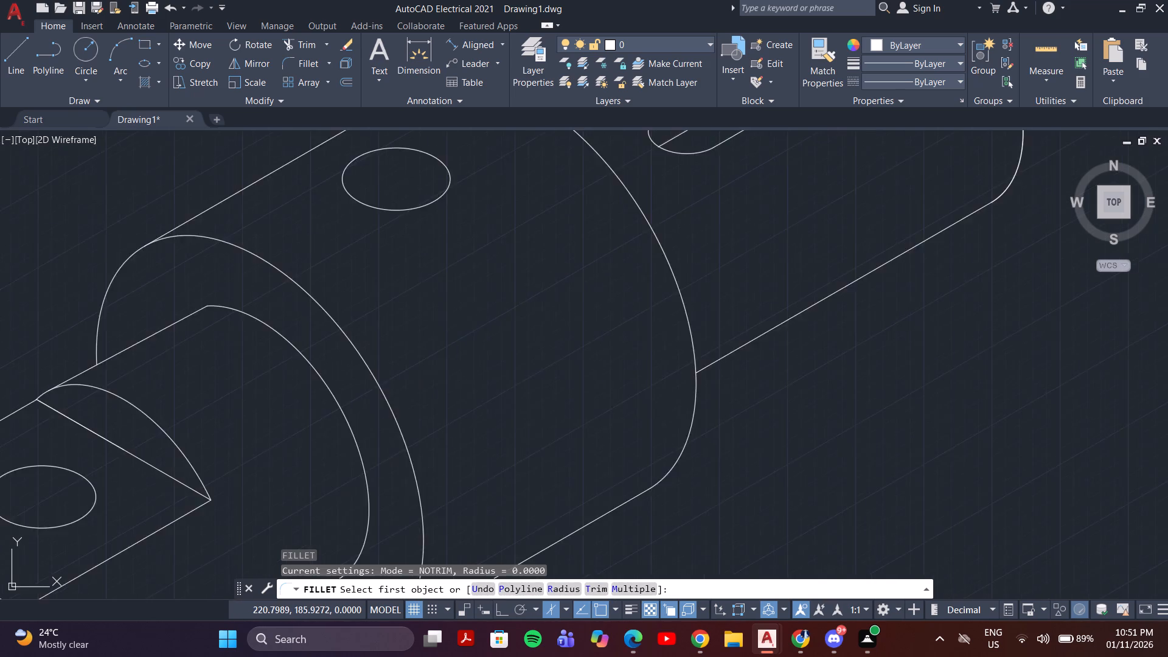
pyautogui.scroll(-4, 542, 317)
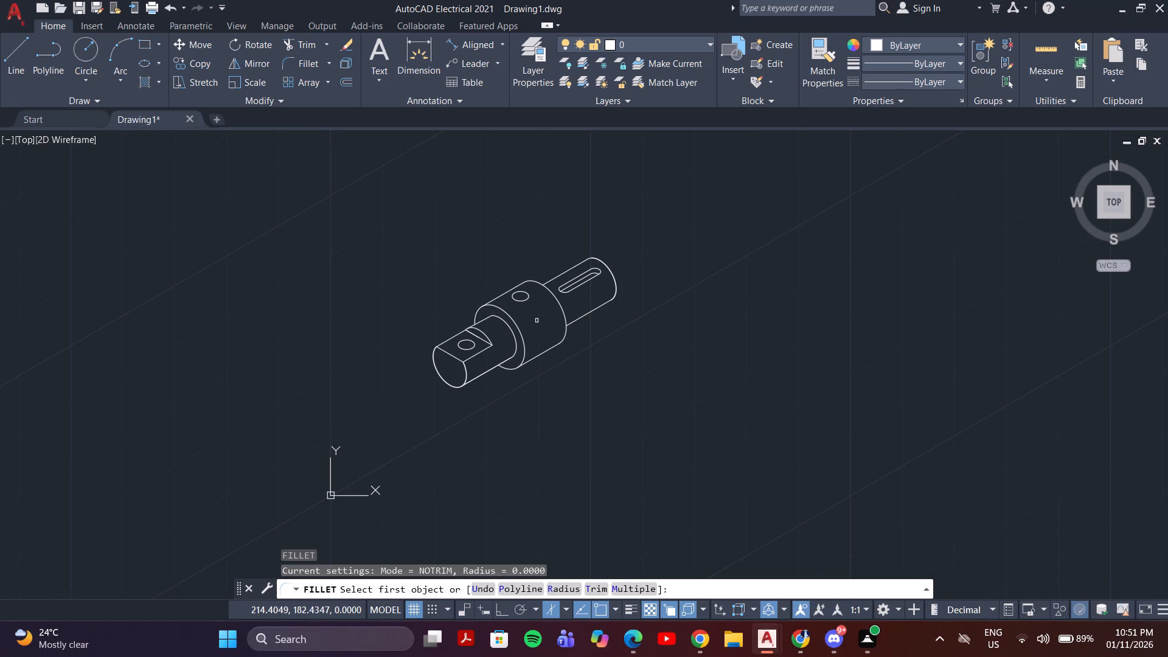
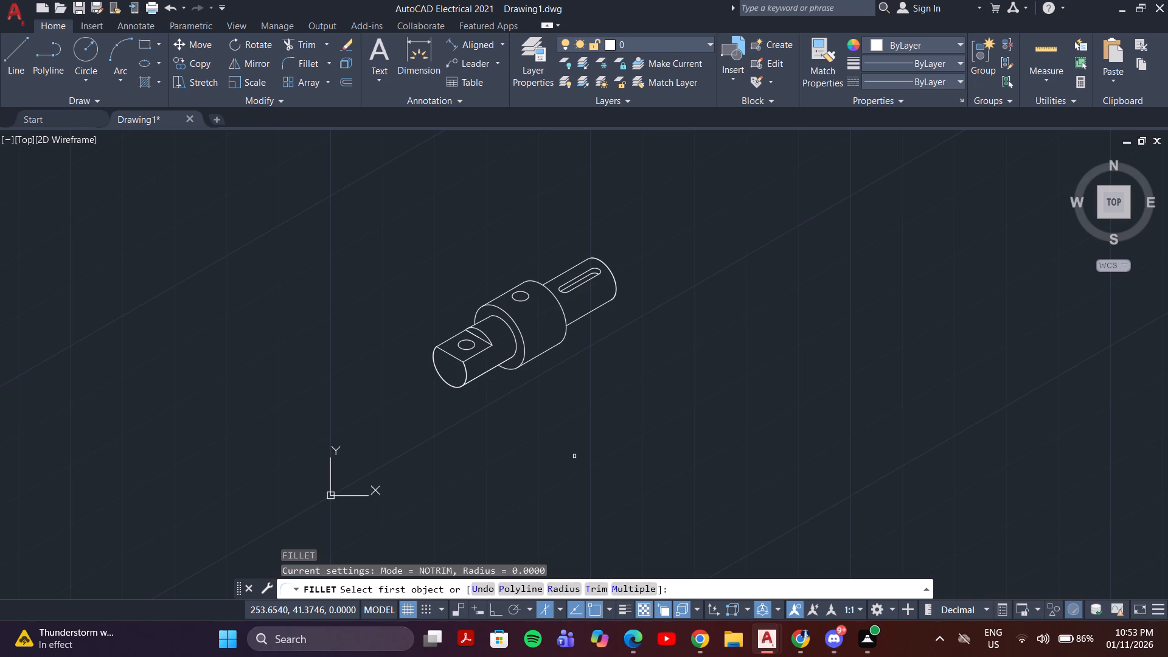
# Leave the Fillet command and configure a two-colour gradient hatch with colours 99,100,102 and 255,255,255.
pyautogui.press('Escape')
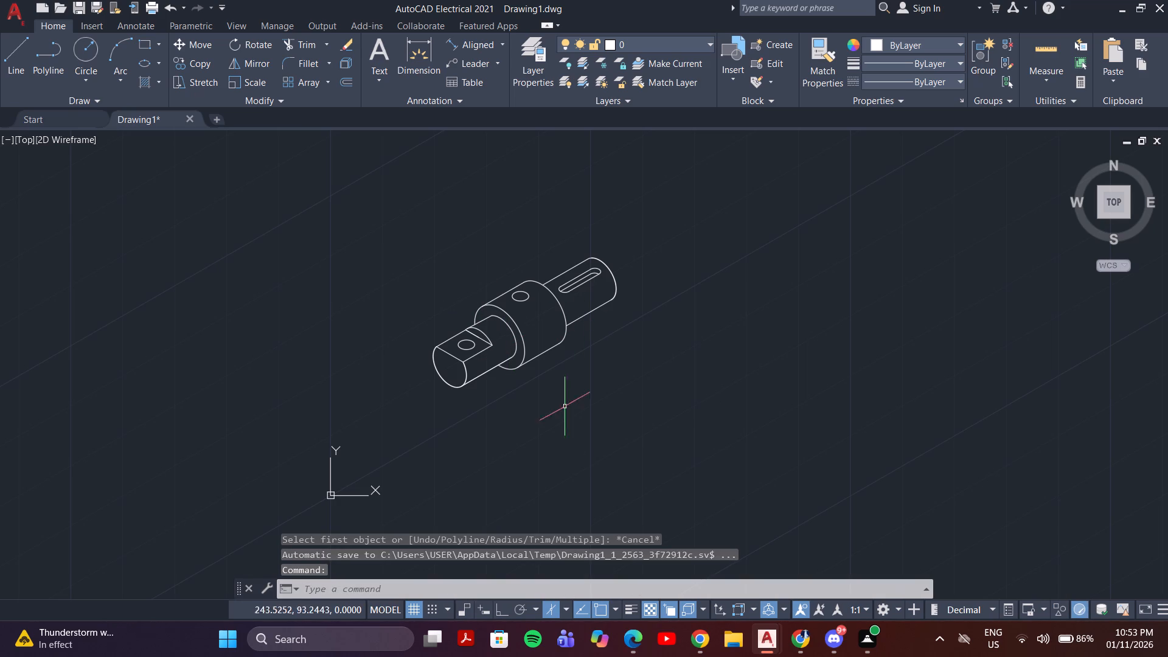
pyautogui.press('h')
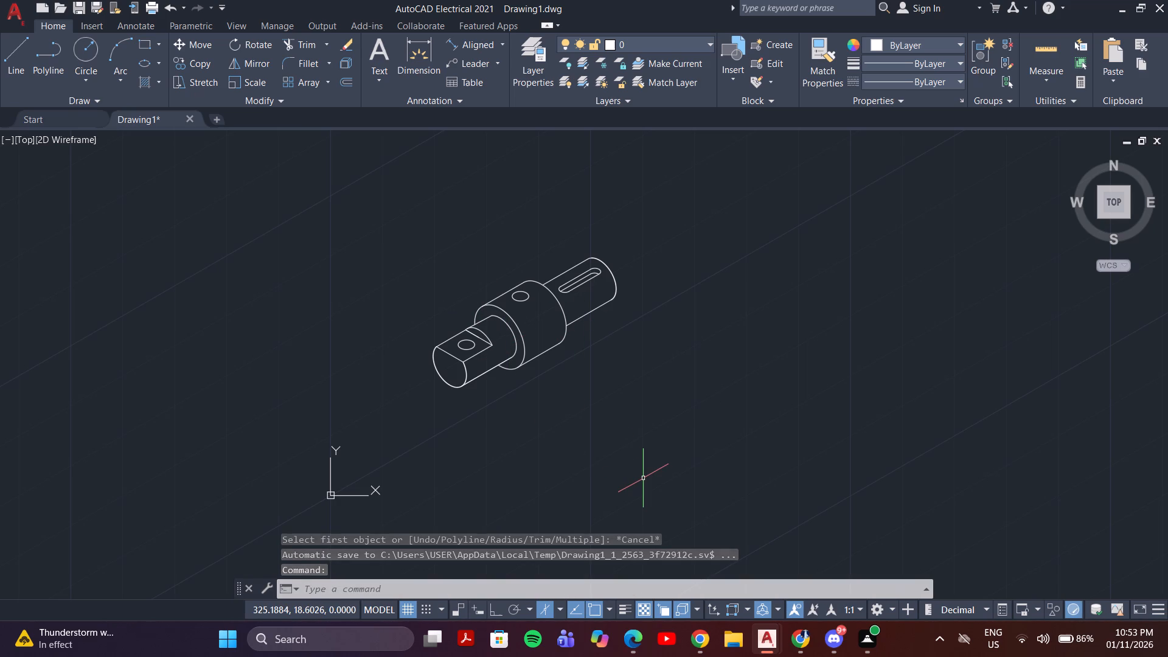
pyautogui.press('Return')
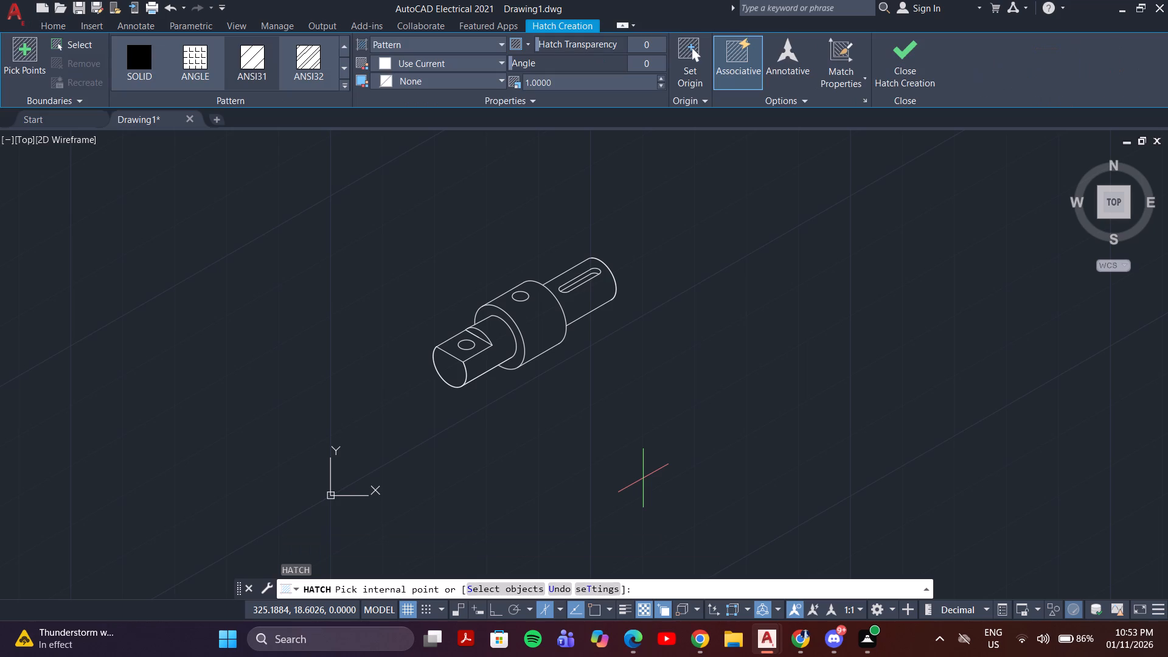
pyautogui.click(499, 44)
pyautogui.click(459, 84)
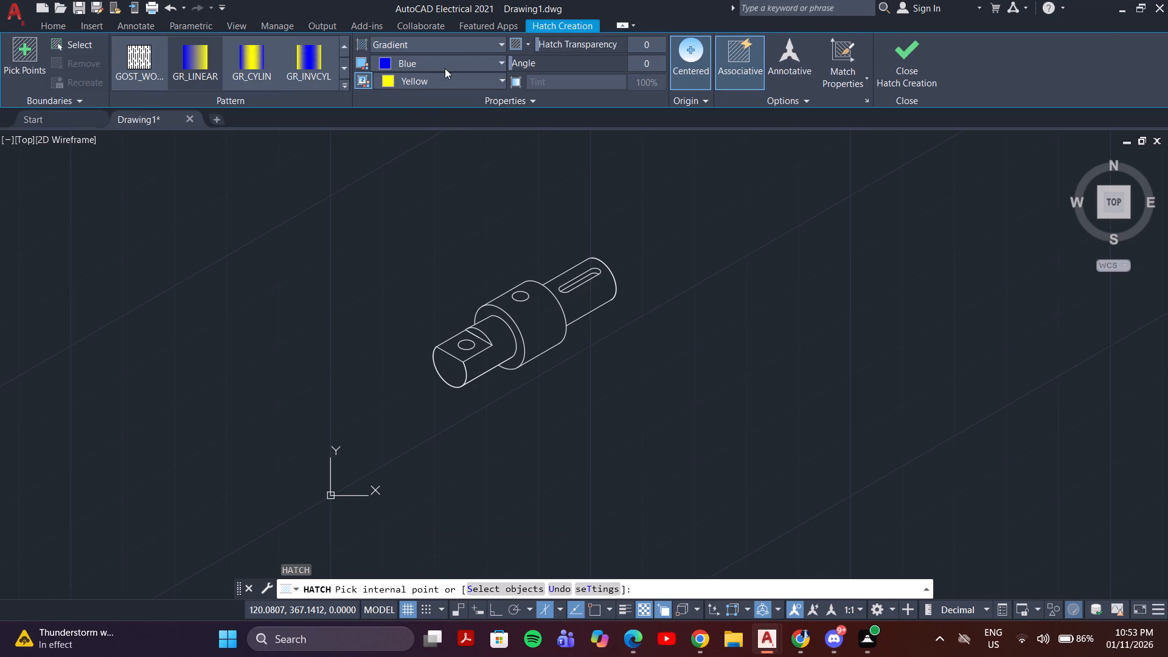
pyautogui.click(448, 66)
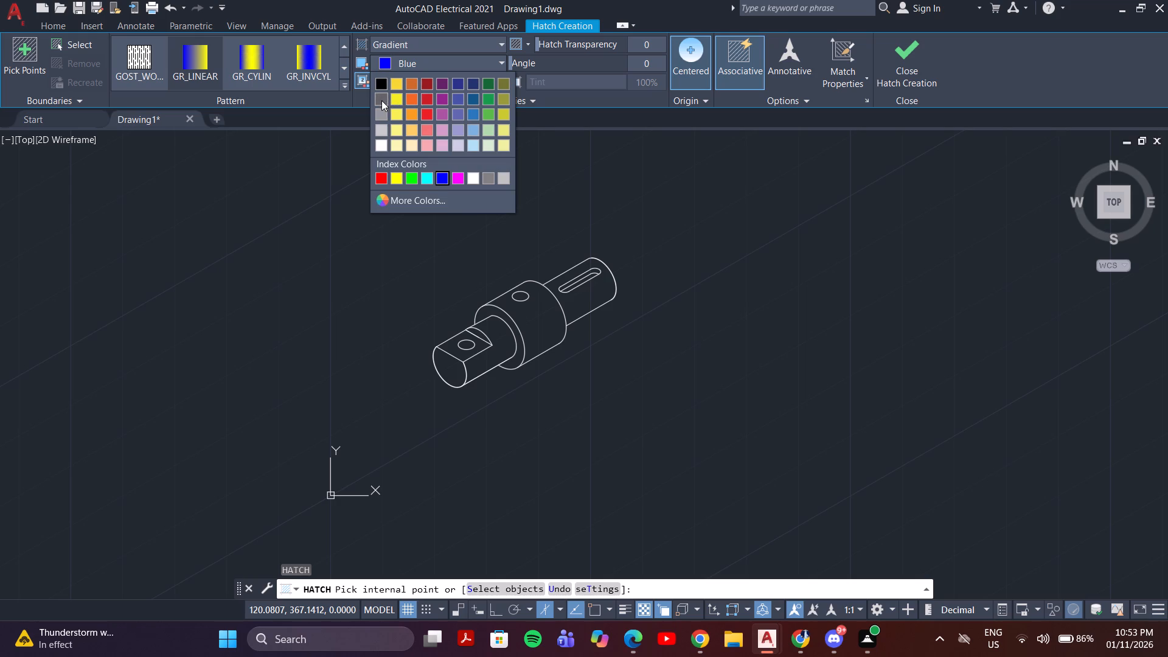
pyautogui.click(381, 100)
pyautogui.click(420, 79)
pyautogui.click(388, 164)
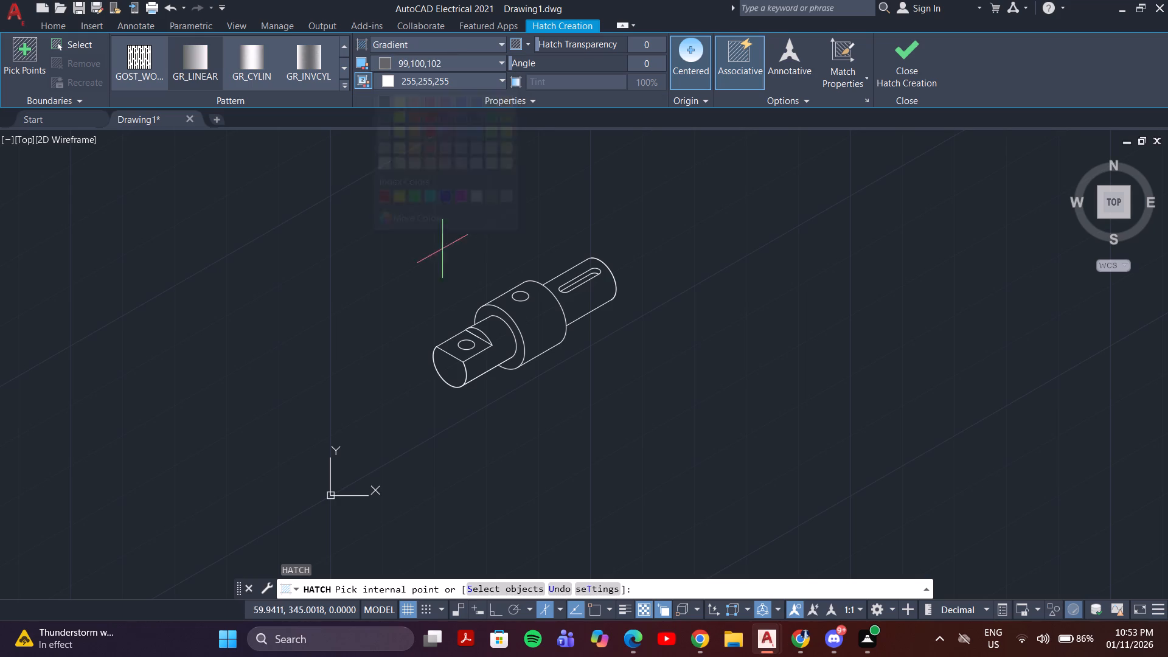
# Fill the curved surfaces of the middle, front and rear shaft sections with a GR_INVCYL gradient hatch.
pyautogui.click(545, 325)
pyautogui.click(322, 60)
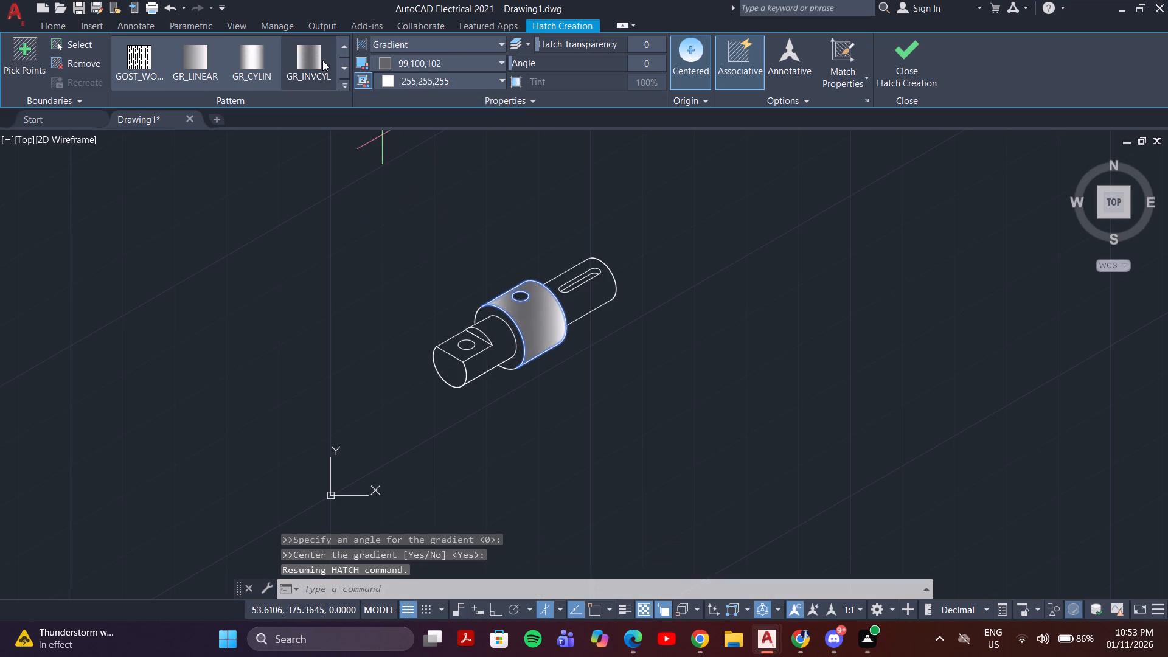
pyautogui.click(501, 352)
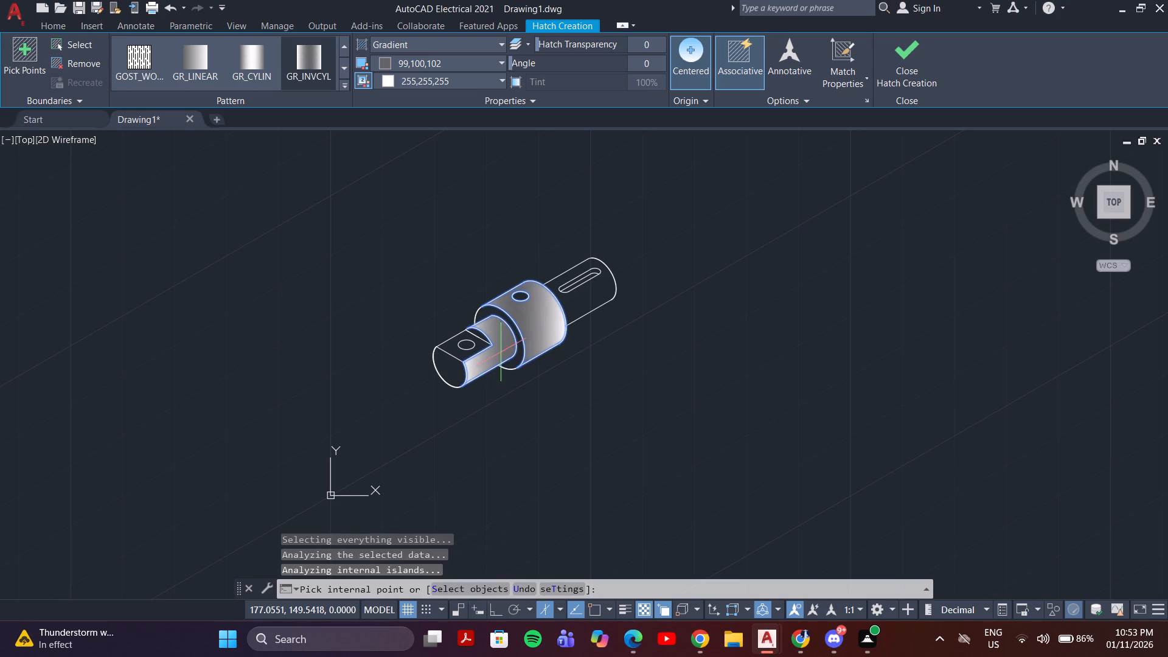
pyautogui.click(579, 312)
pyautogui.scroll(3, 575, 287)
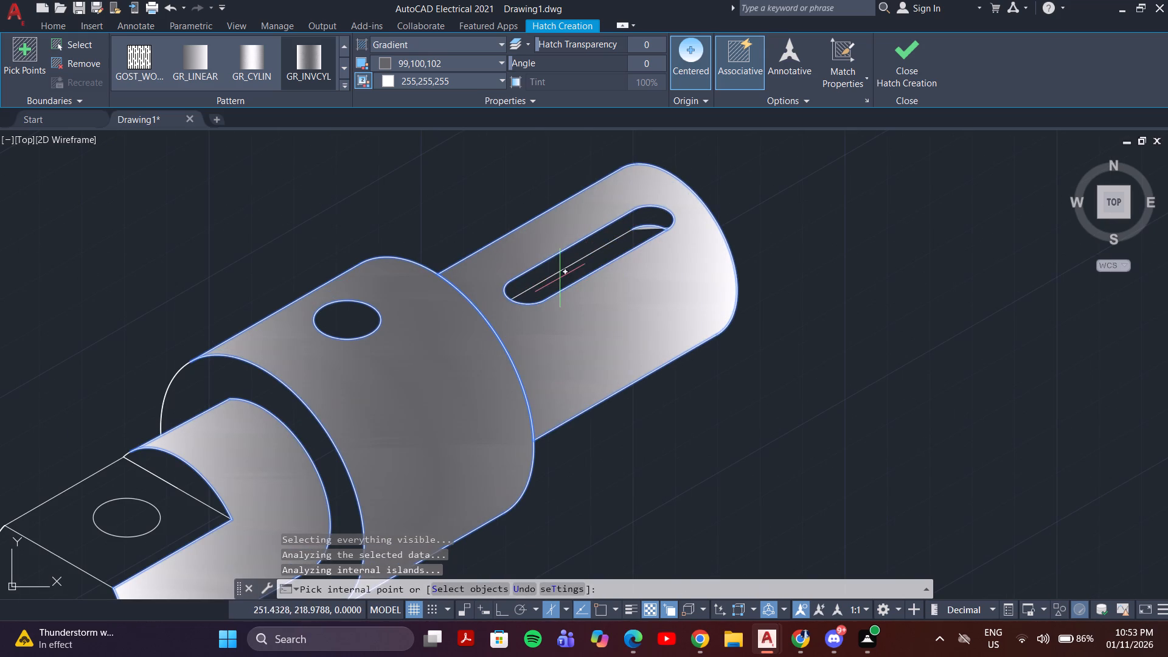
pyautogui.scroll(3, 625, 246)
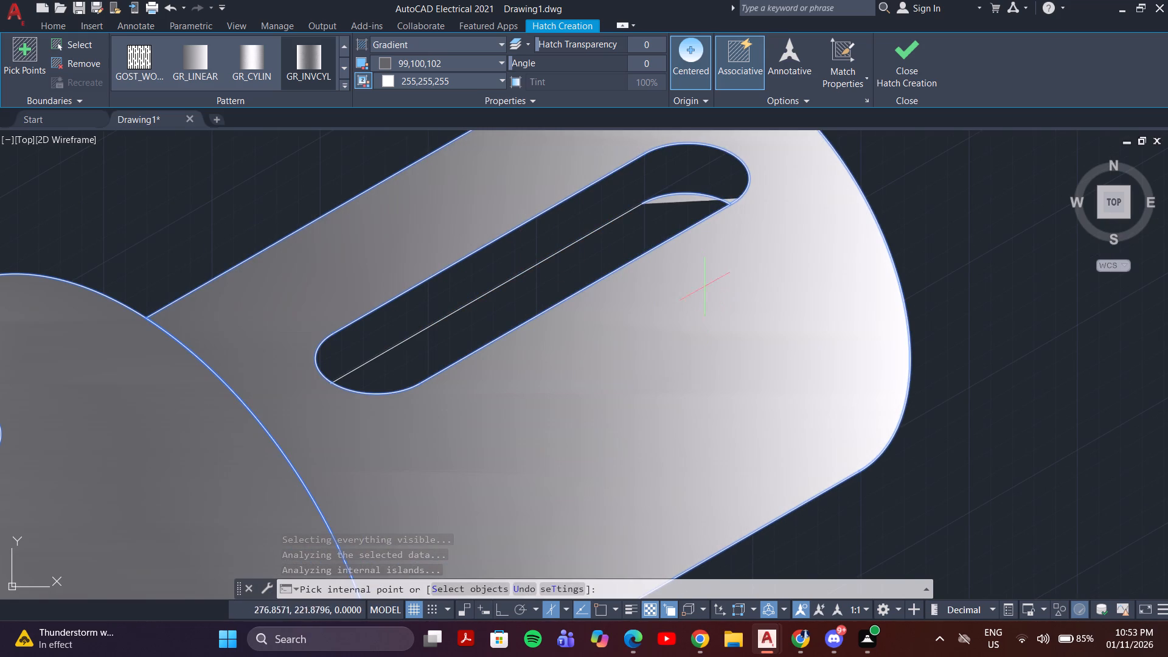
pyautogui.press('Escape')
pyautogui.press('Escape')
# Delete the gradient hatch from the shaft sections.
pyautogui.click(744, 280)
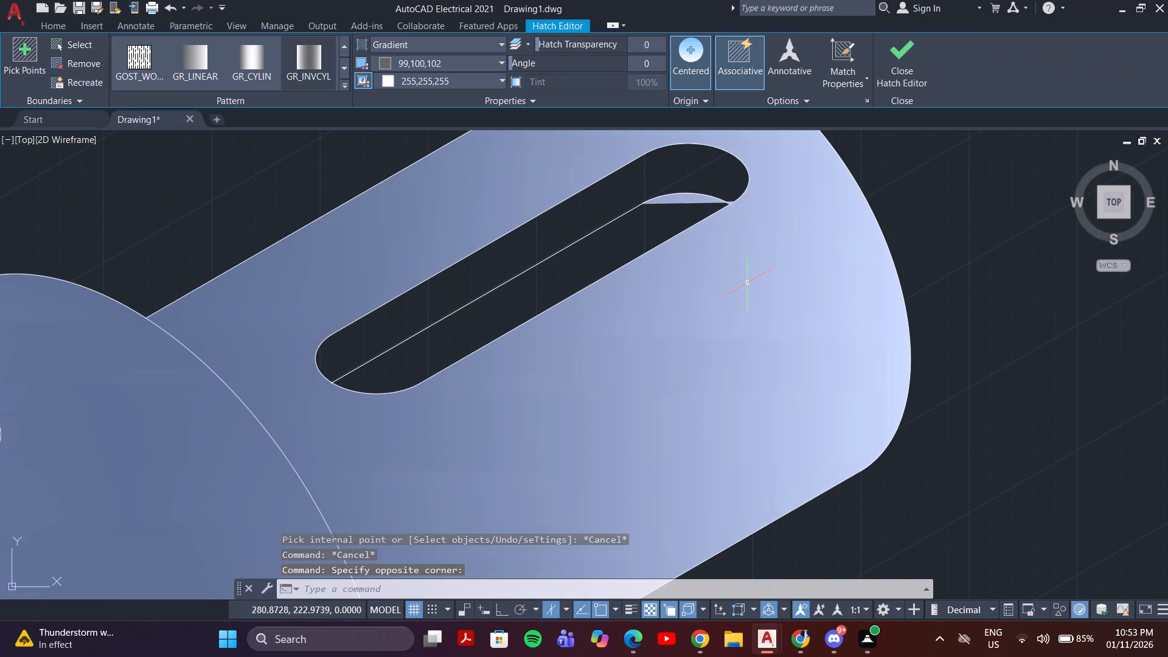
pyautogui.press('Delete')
# Fill the middle section's curved surface with a GR_SPHER gradient hatch, using first colour 99,100,102 and leaving the hole open.
pyautogui.scroll(-2, 715, 232)
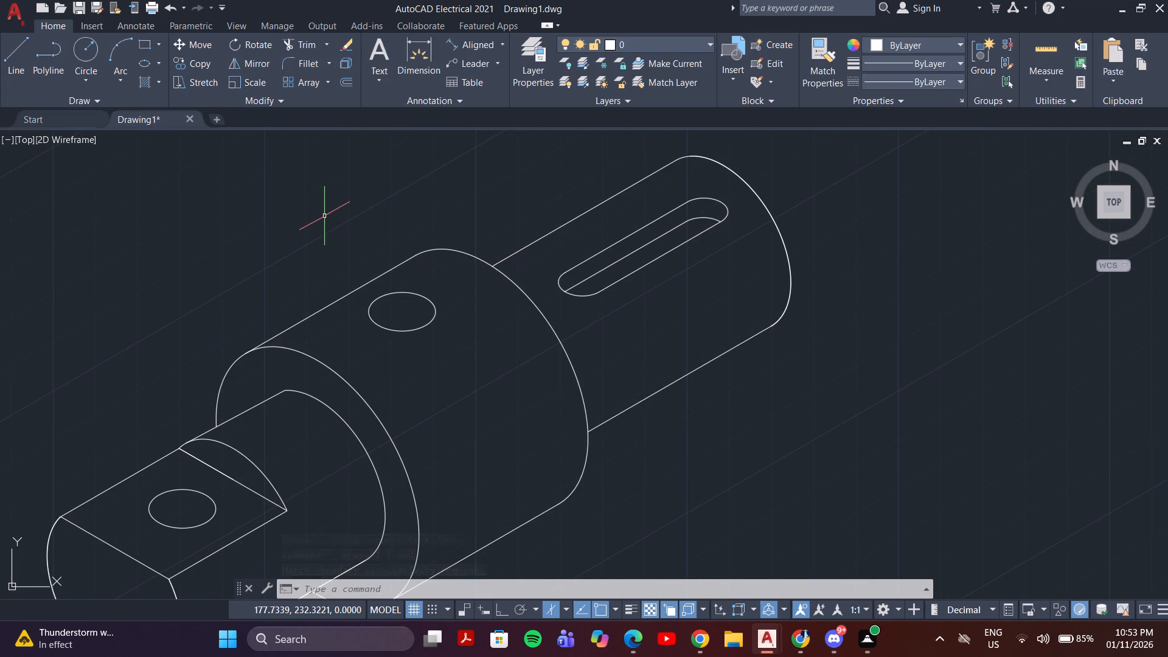
pyautogui.press('h')
pyautogui.press('Return')
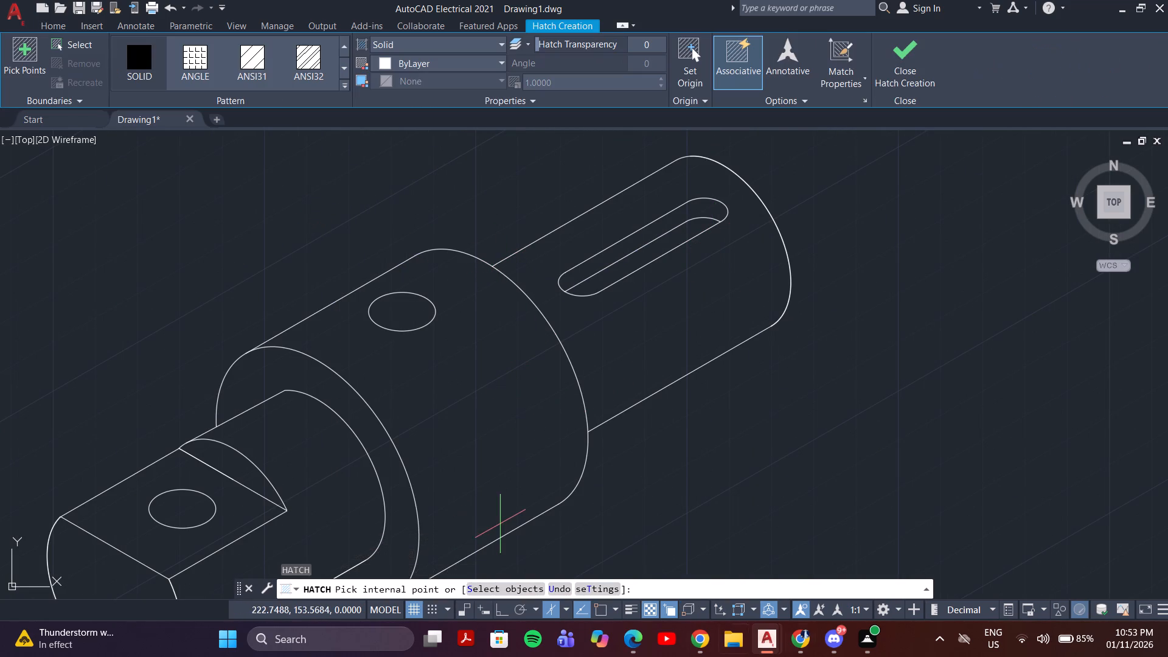
pyautogui.click(482, 65)
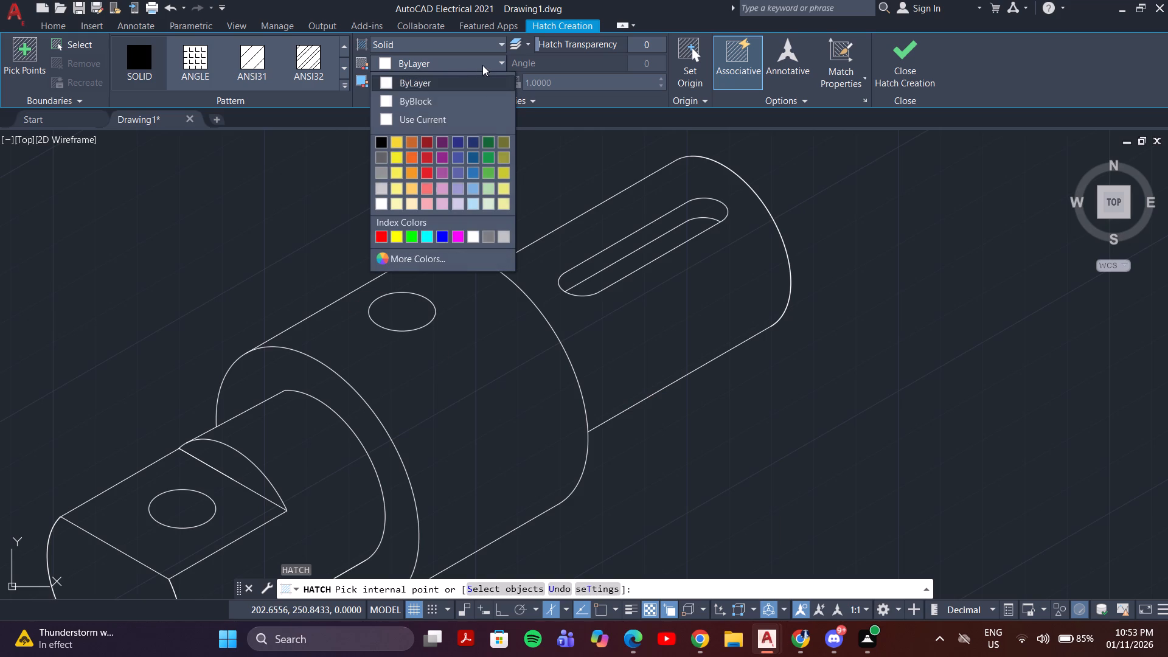
pyautogui.click(381, 159)
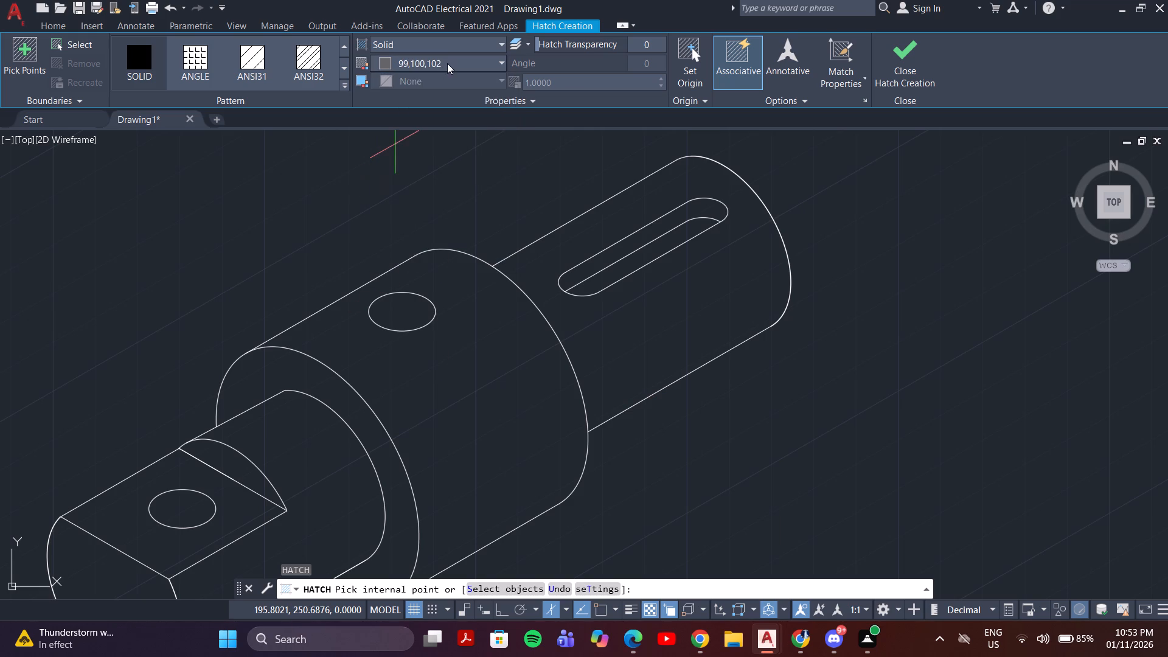
pyautogui.click(472, 47)
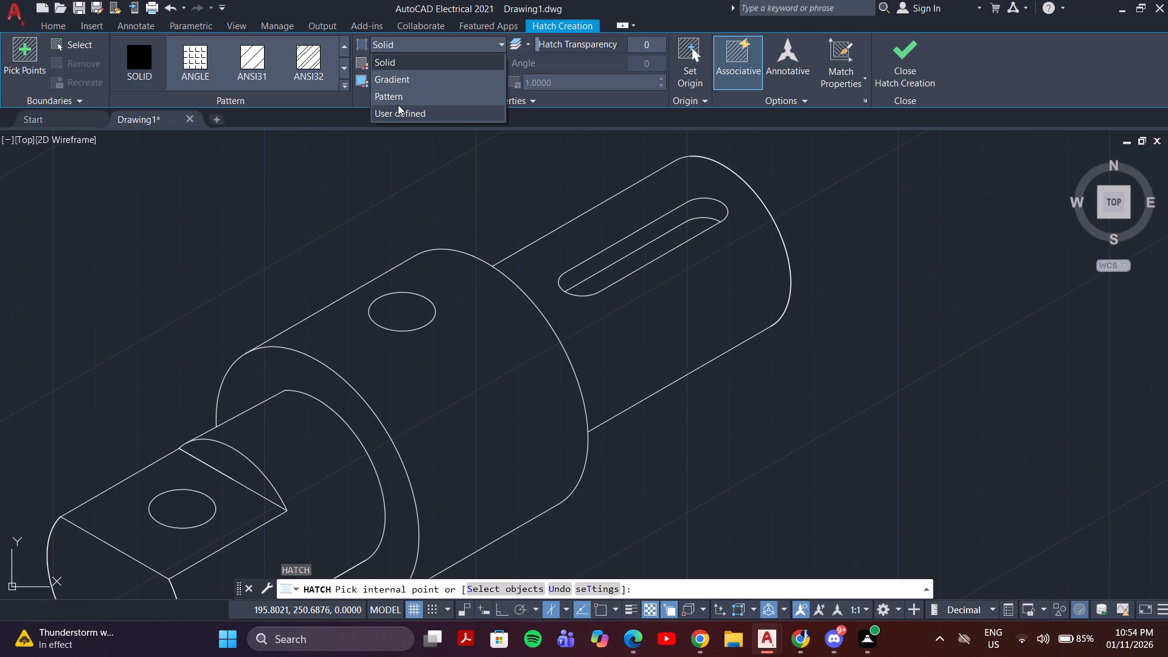
pyautogui.click(414, 72)
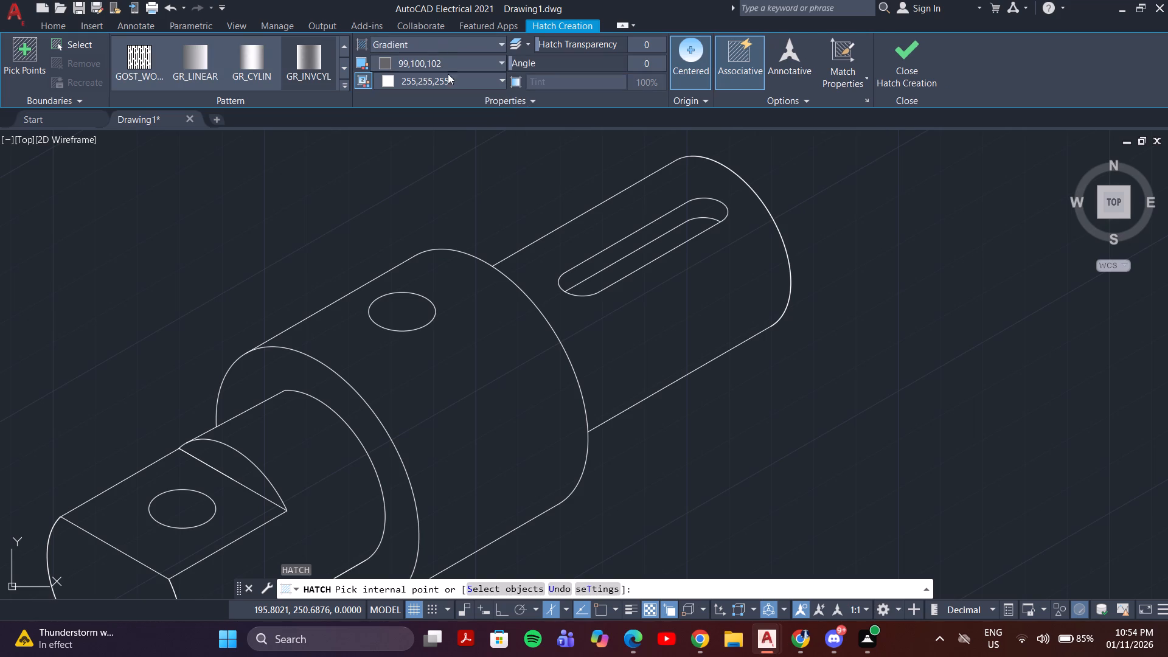
pyautogui.click(342, 86)
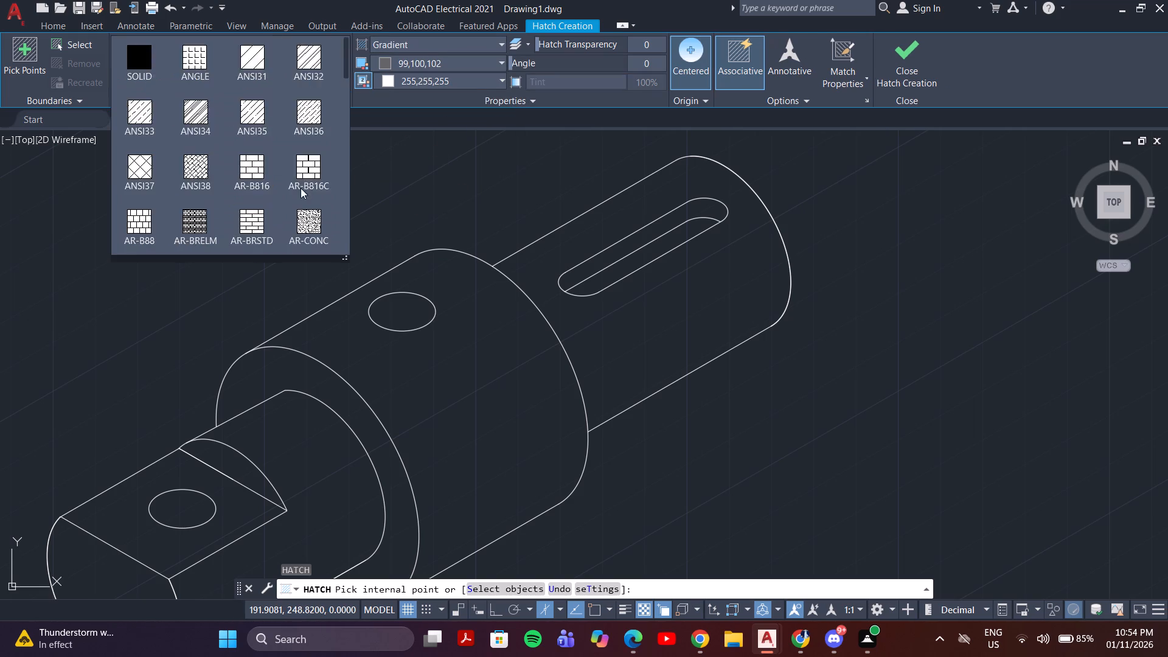
pyautogui.click(147, 120)
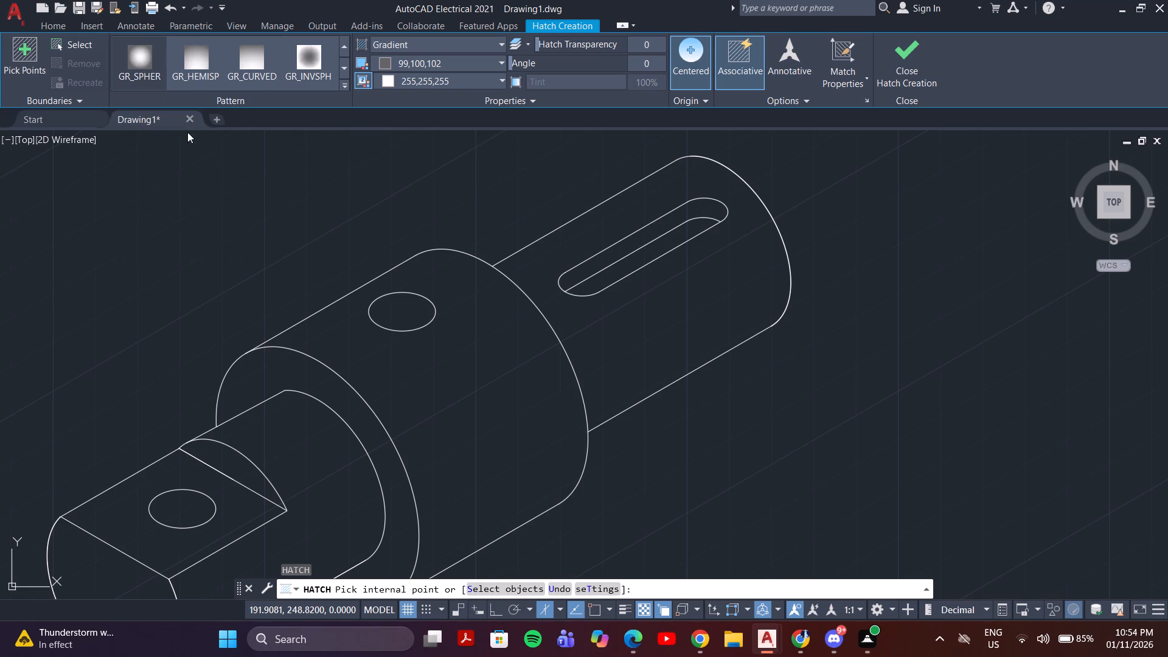
pyautogui.click(489, 408)
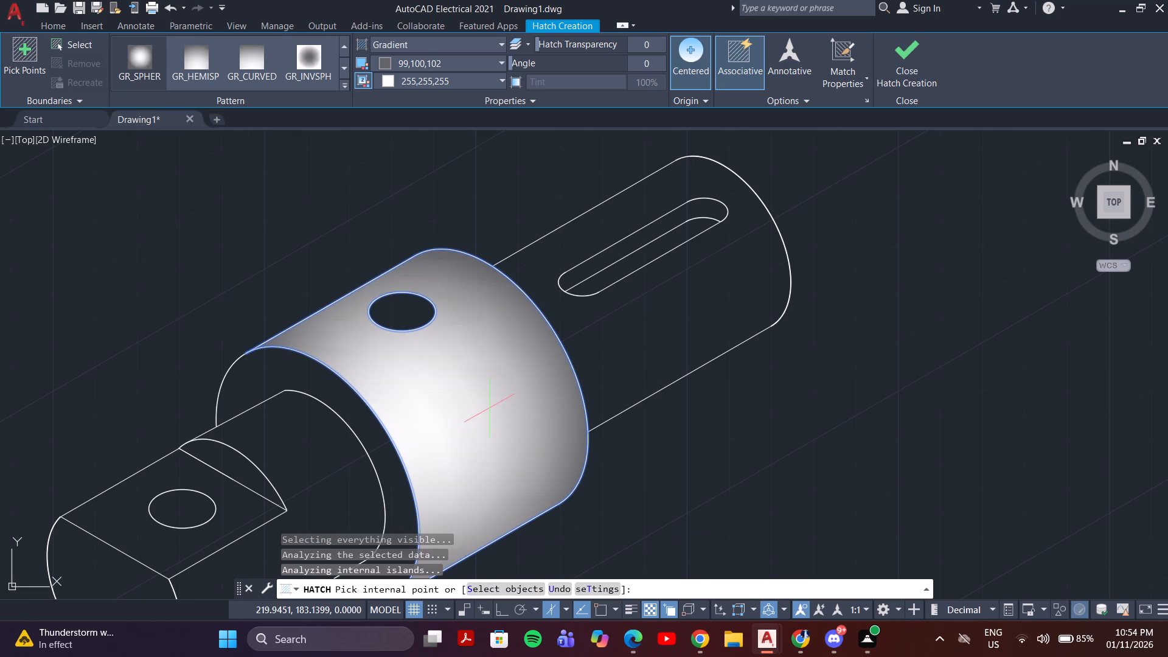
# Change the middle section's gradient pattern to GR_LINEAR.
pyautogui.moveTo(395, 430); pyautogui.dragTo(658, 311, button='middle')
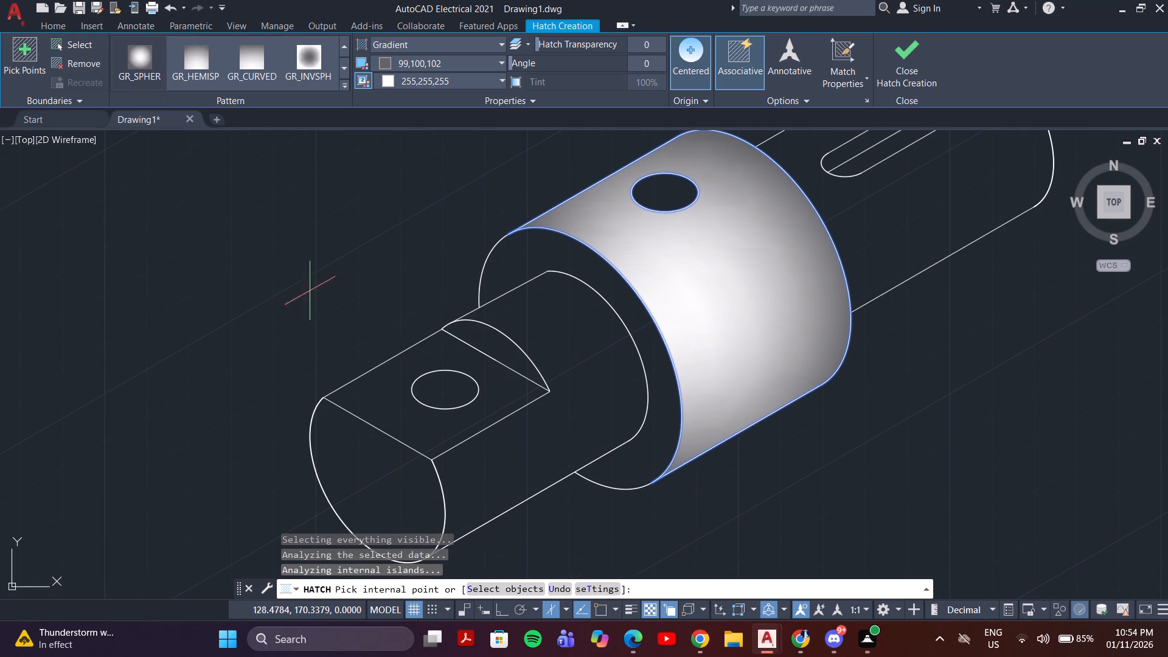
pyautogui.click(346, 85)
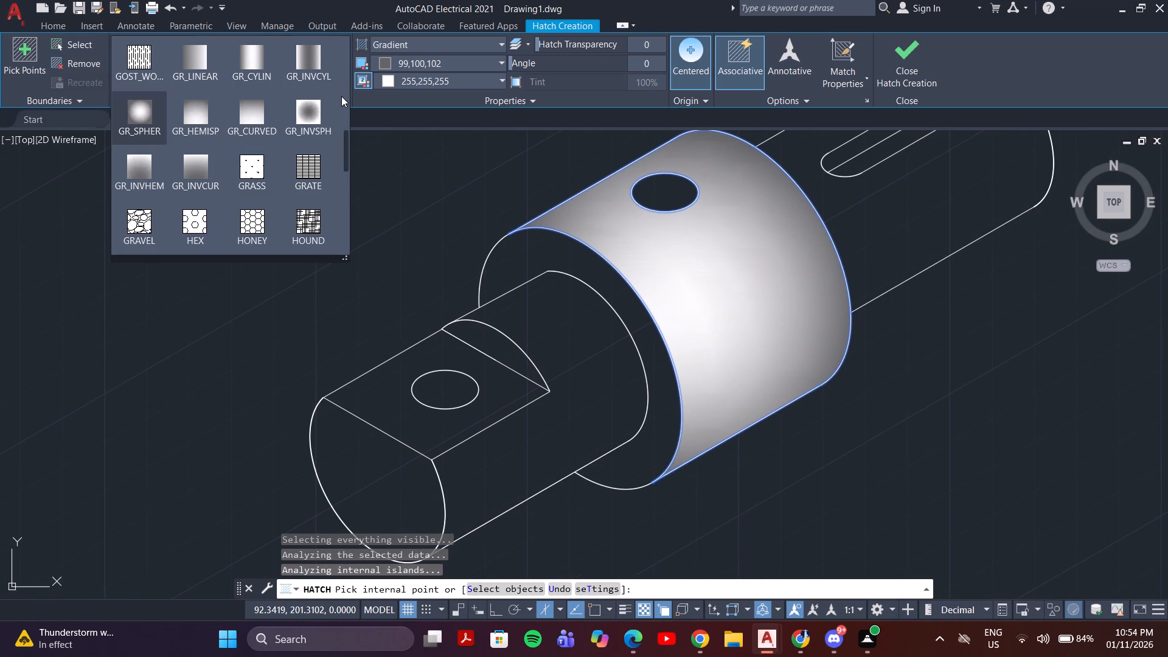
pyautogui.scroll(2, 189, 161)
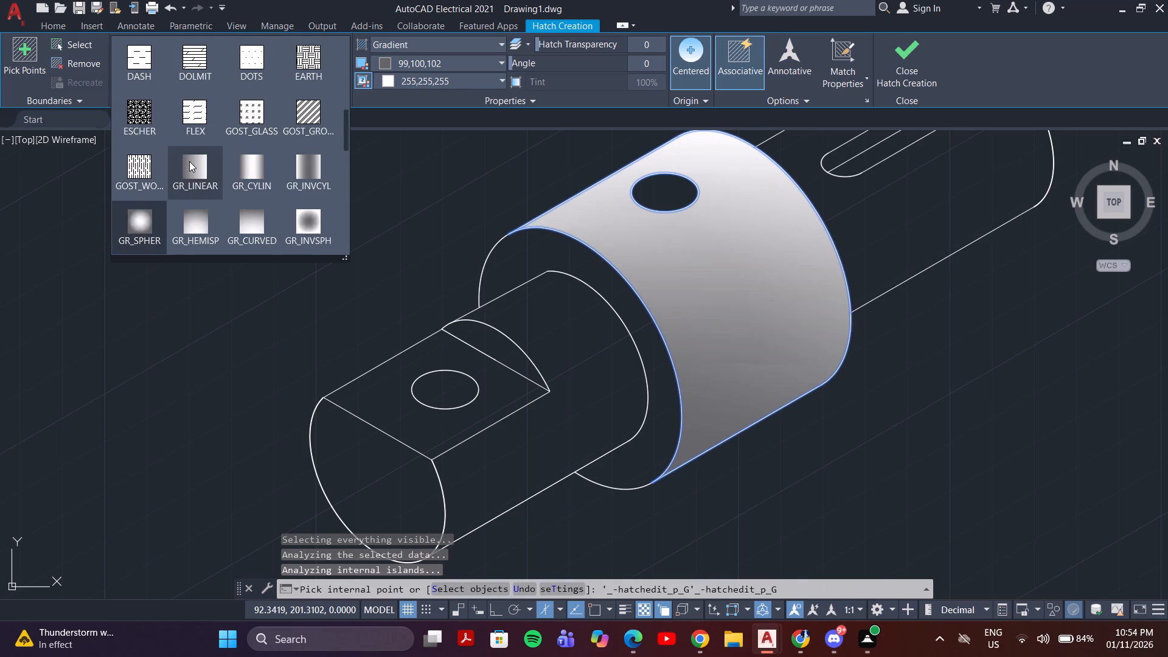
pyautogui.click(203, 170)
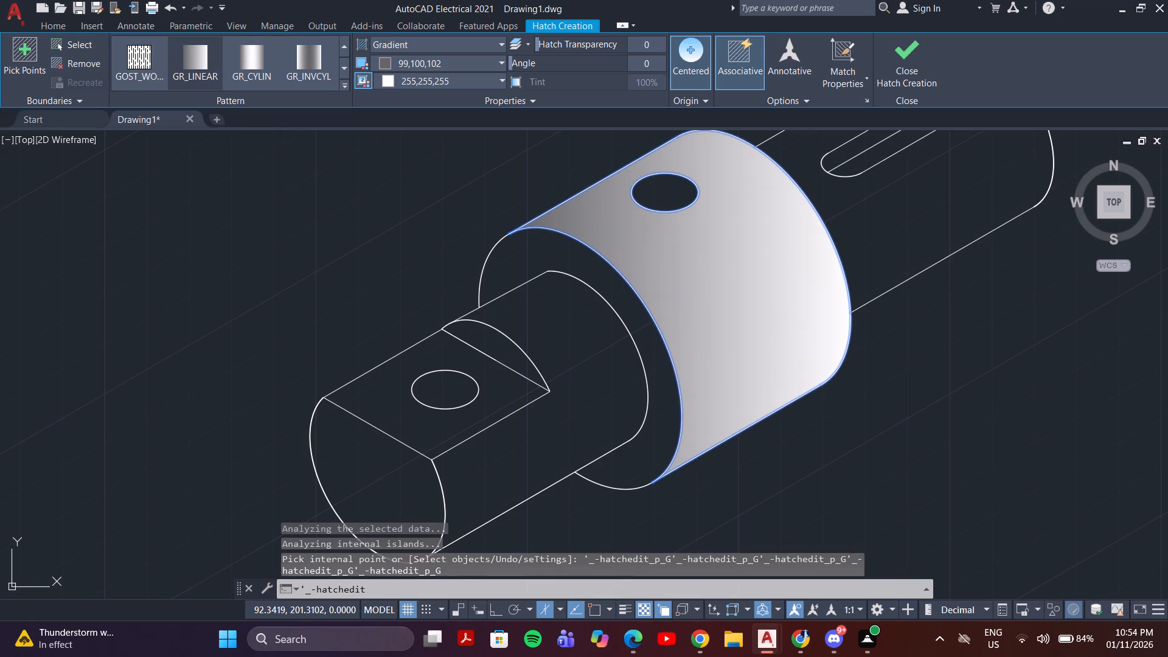
# Add the slotted rear section's curved surface to the gradient hatch and switch the pattern to GR_INVCYL.
pyautogui.moveTo(970, 256); pyautogui.dragTo(638, 388, button='middle')
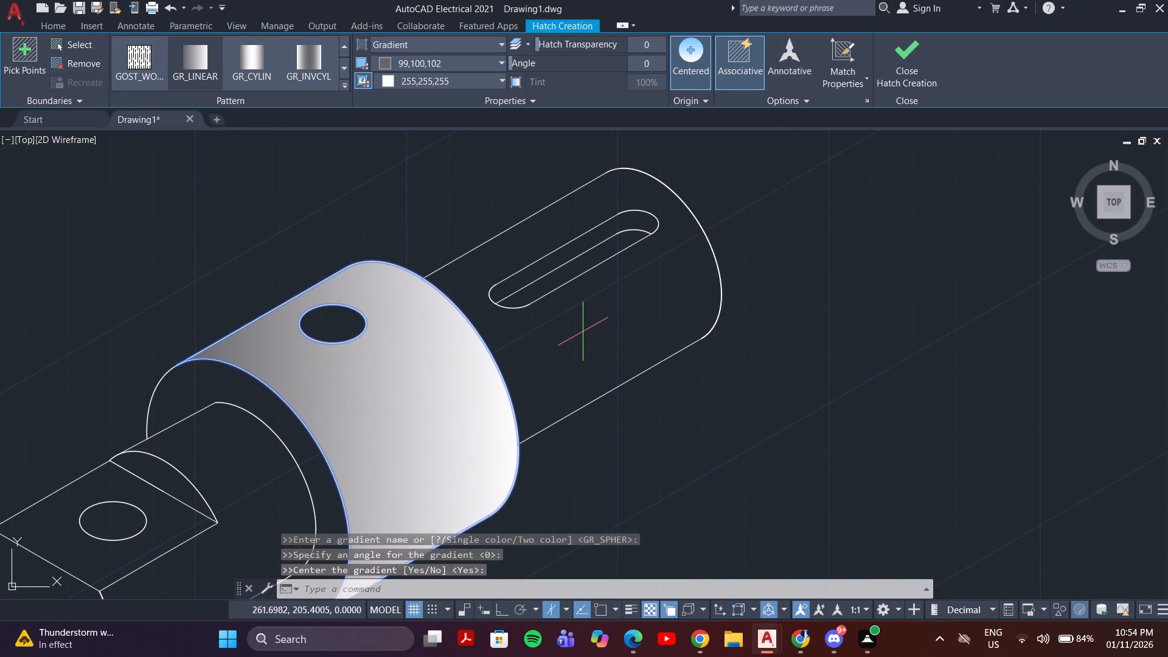
pyautogui.click(586, 327)
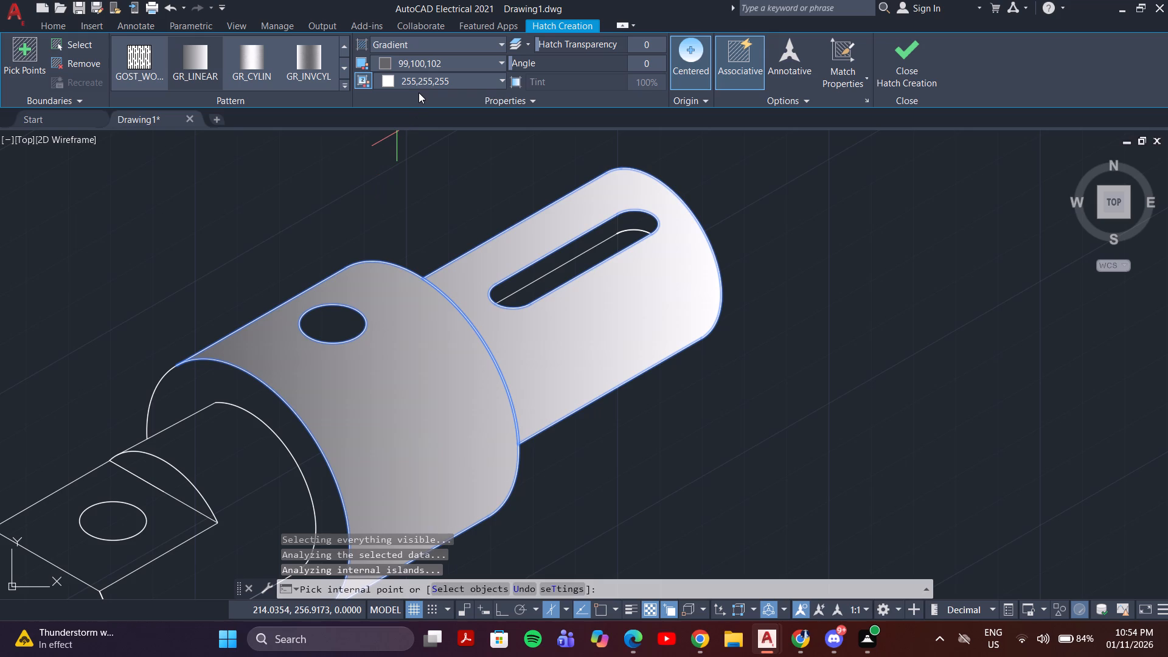
pyautogui.click(319, 57)
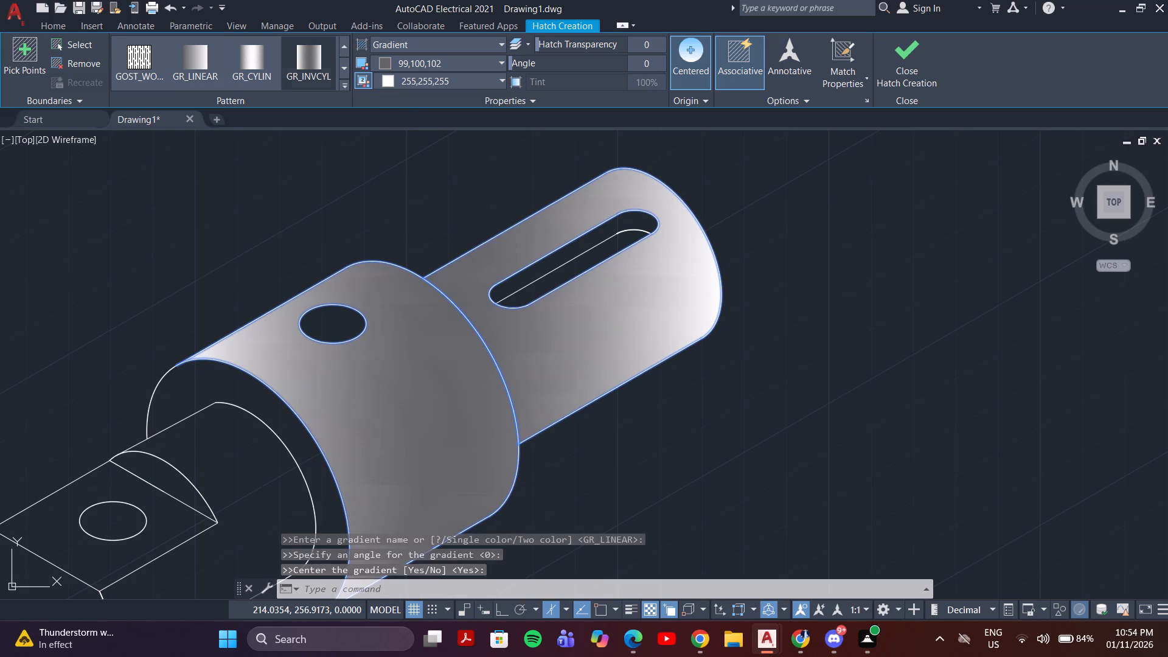
# Add the front section's curved surface and the front end face to the gradient hatch and finish it.
pyautogui.scroll(-1, 334, 355)
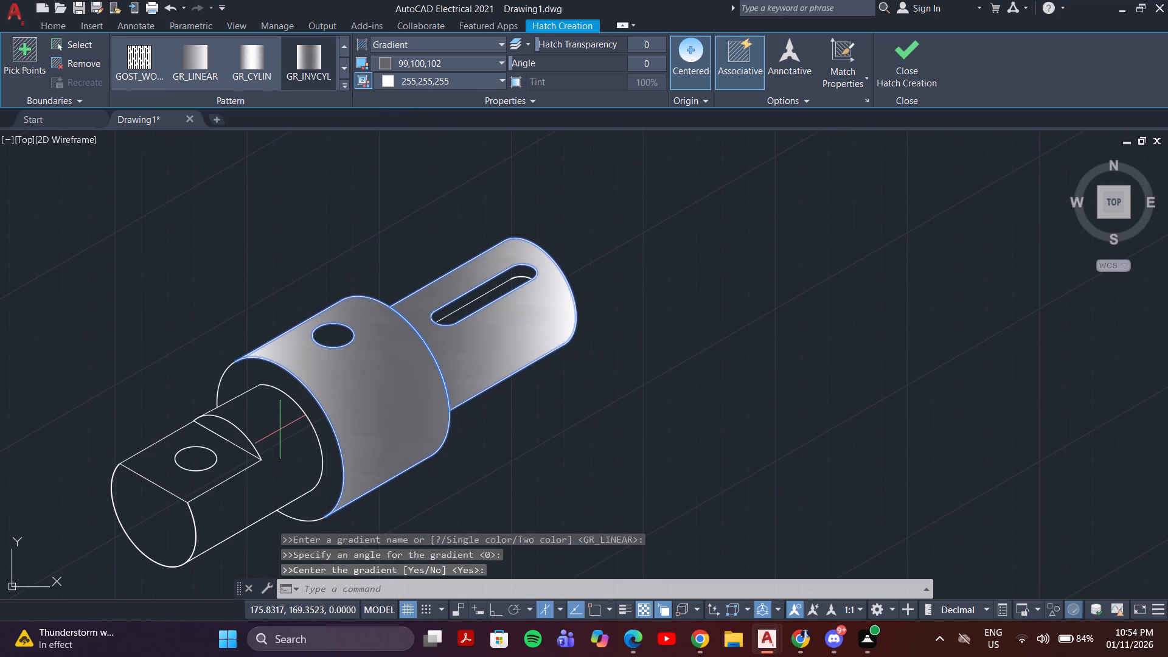
pyautogui.click(274, 434)
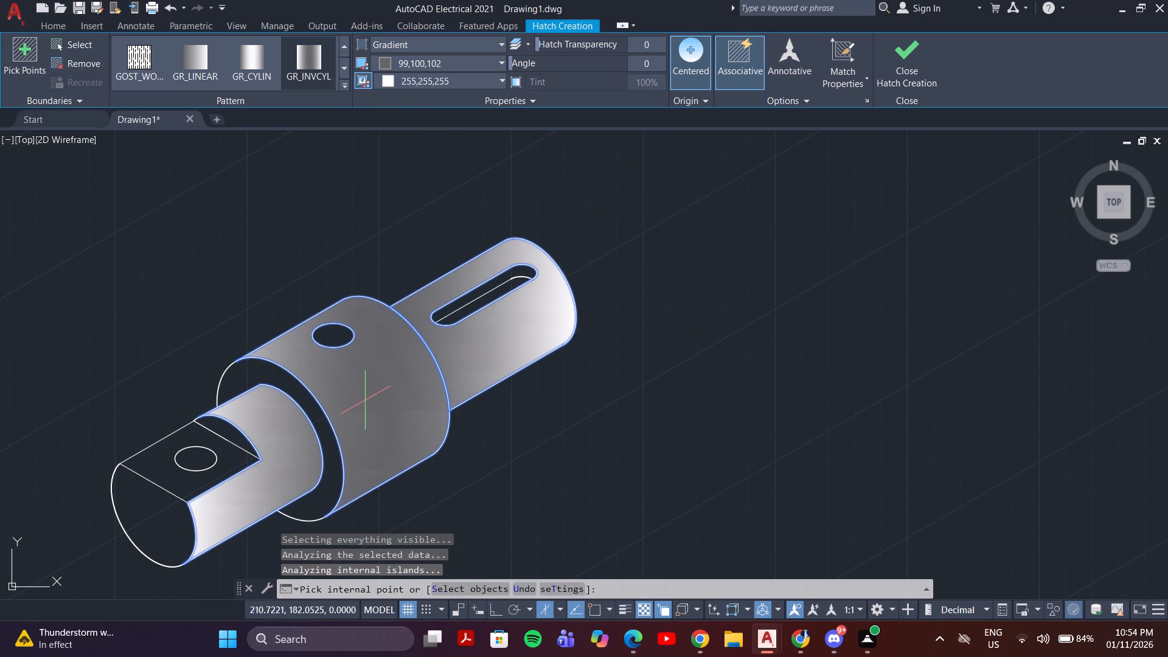
pyautogui.click(159, 526)
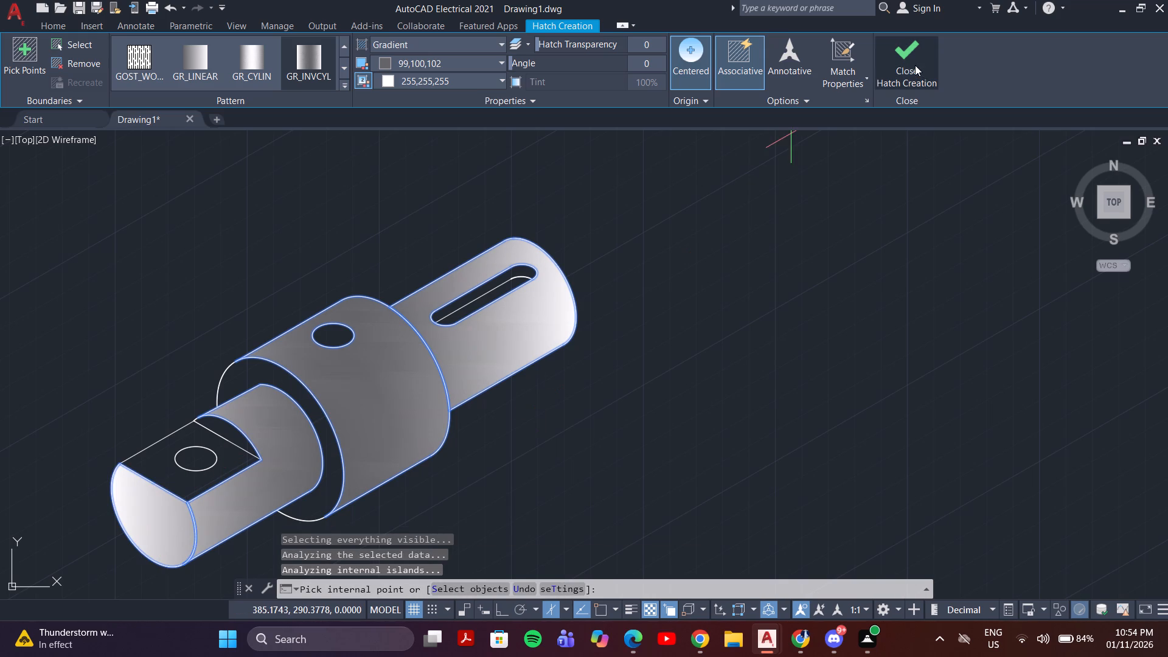
pyautogui.click(915, 65)
# Fill the front flat with a gradient hatch in colours 205,105,40 and 254,204,102, leaving its hole open.
pyautogui.moveTo(352, 349); pyautogui.dragTo(476, 280, button='middle')
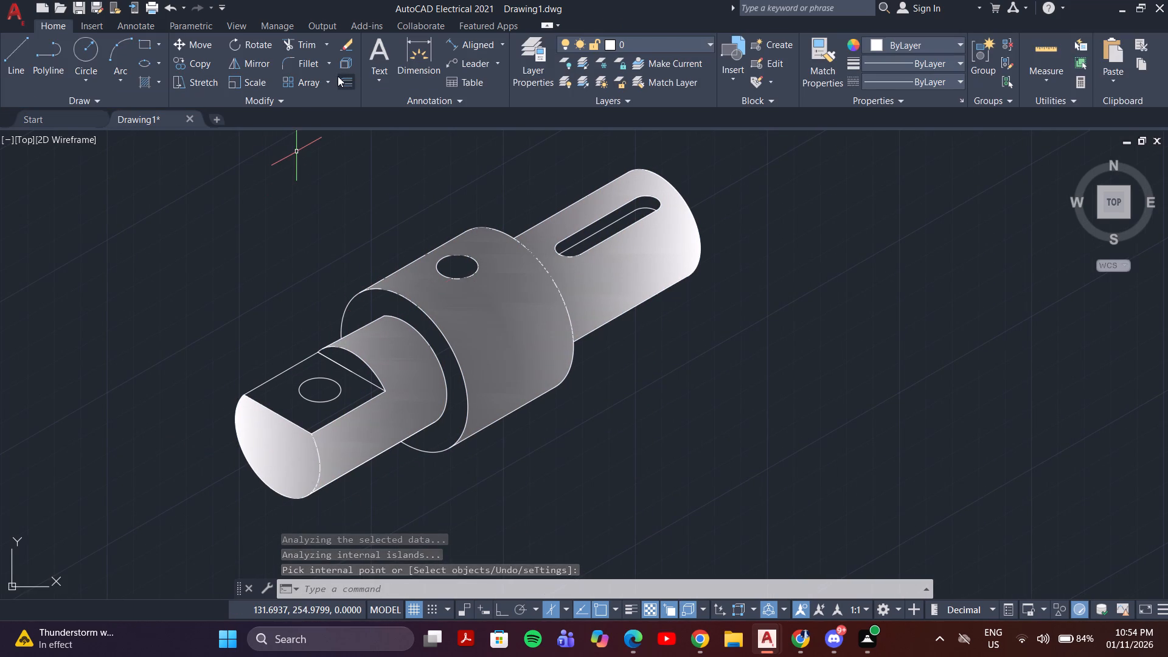
pyautogui.press('h')
pyautogui.press('Return')
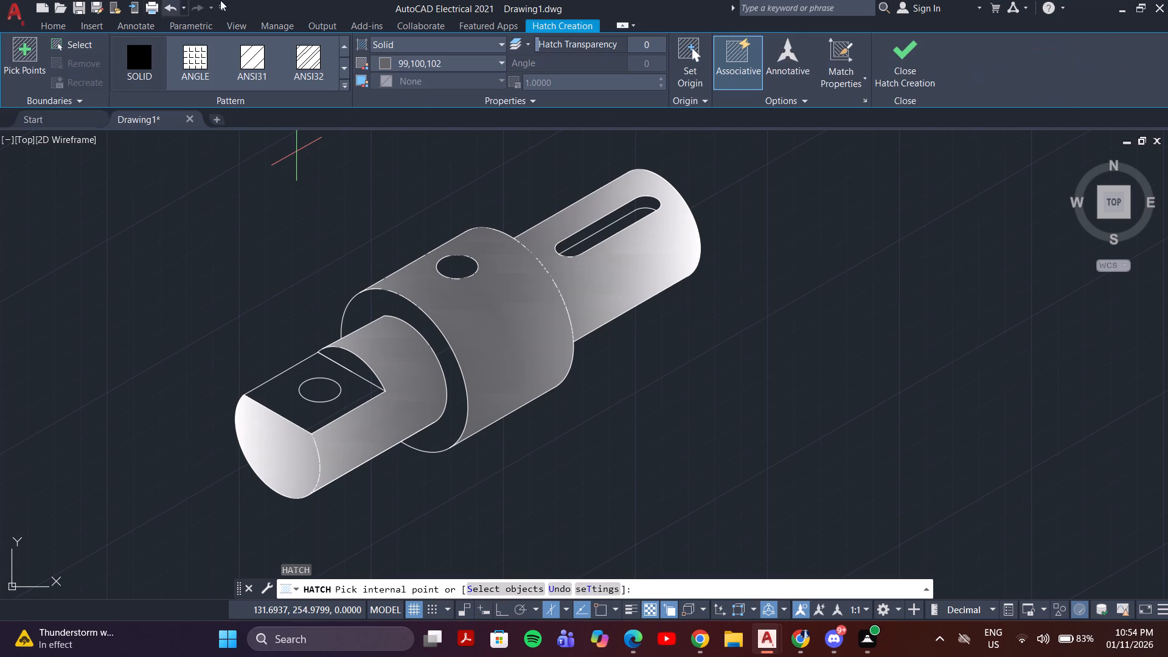
pyautogui.click(450, 44)
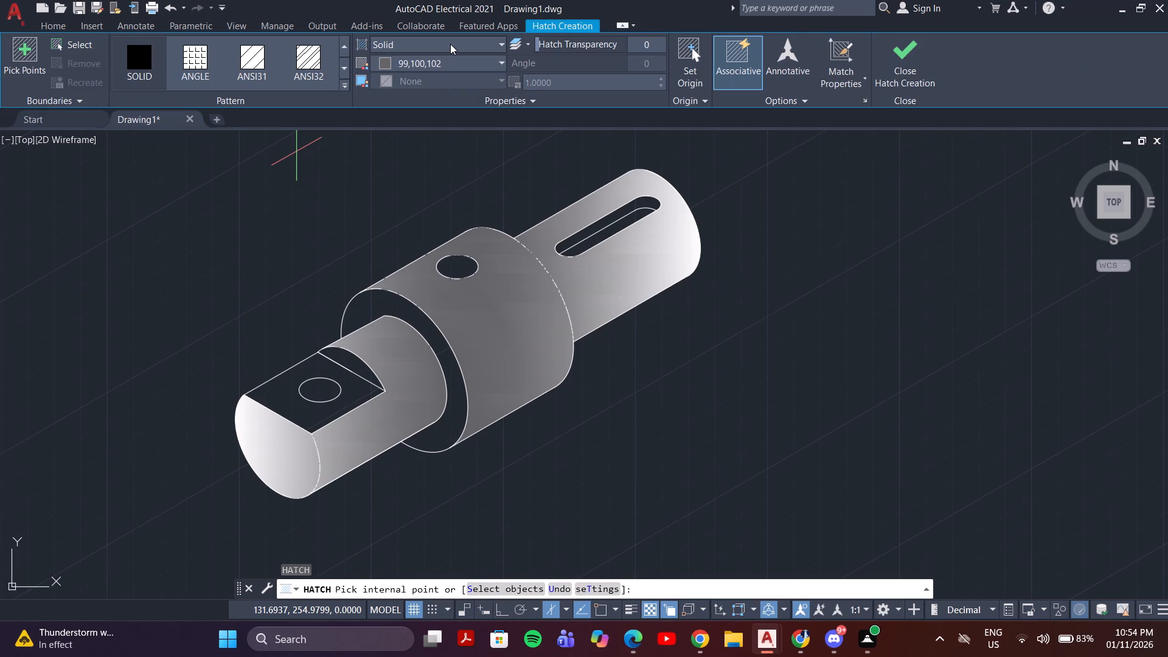
pyautogui.click(460, 38)
pyautogui.click(404, 79)
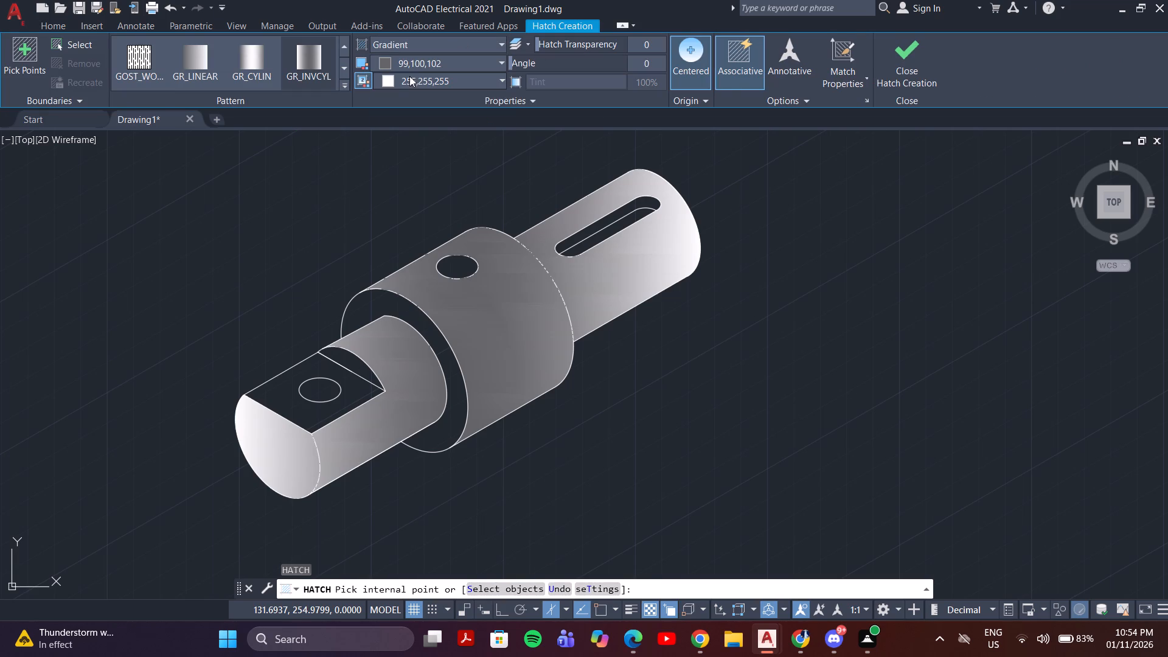
pyautogui.click(346, 82)
pyautogui.click(448, 55)
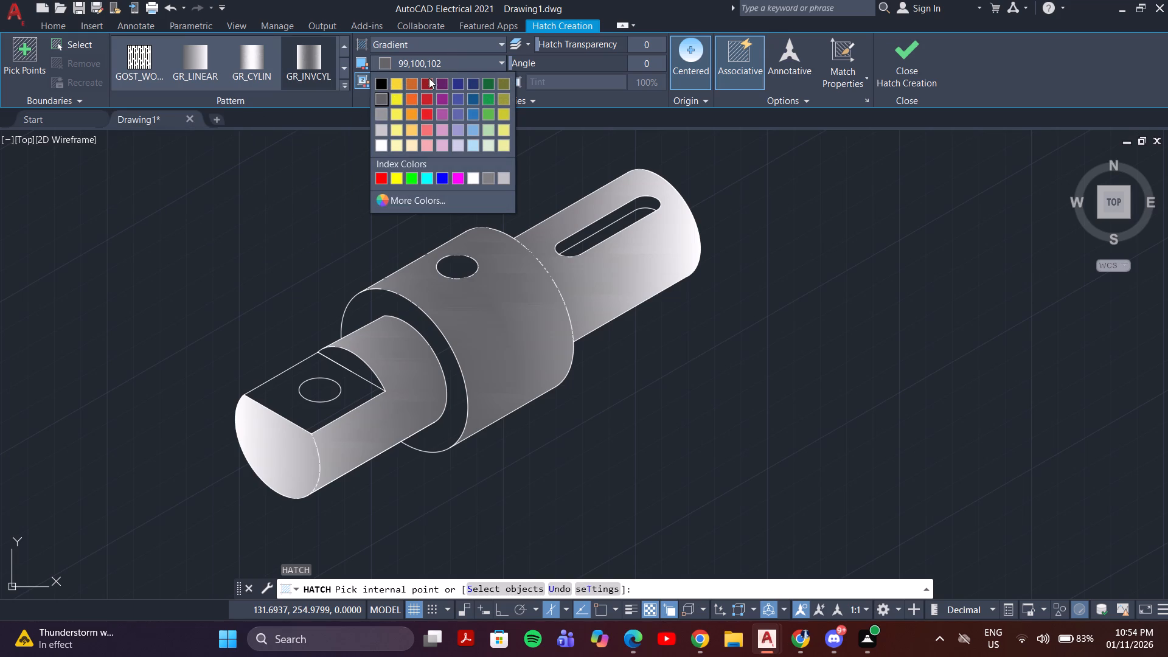
pyautogui.click(397, 81)
pyautogui.click(414, 83)
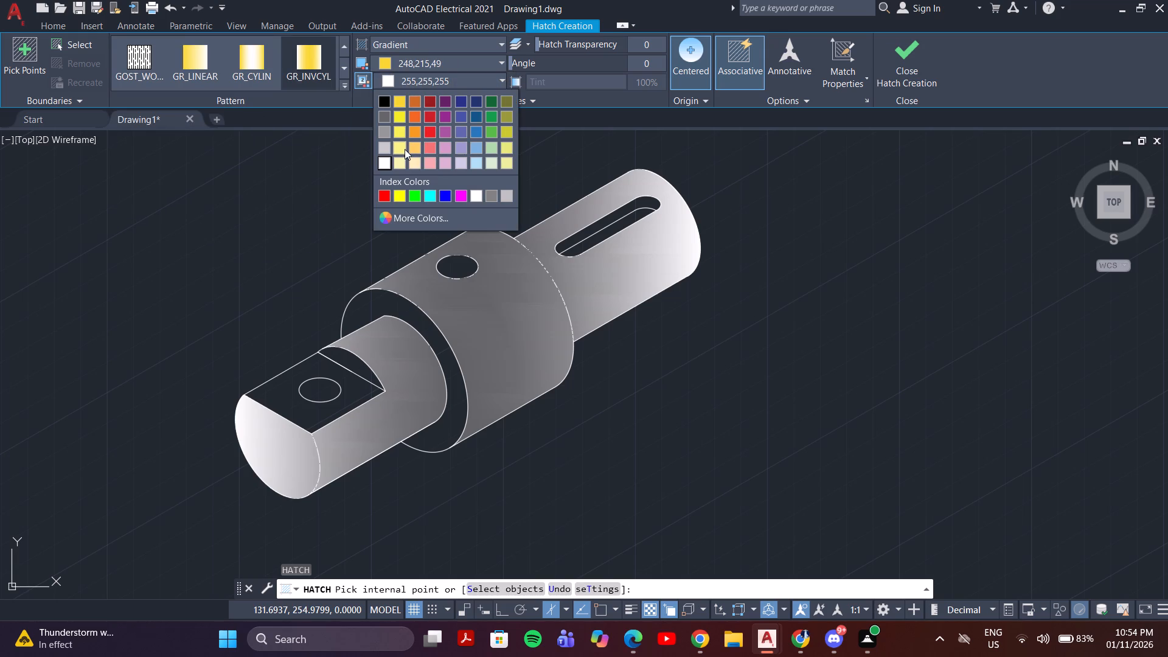
pyautogui.click(418, 152)
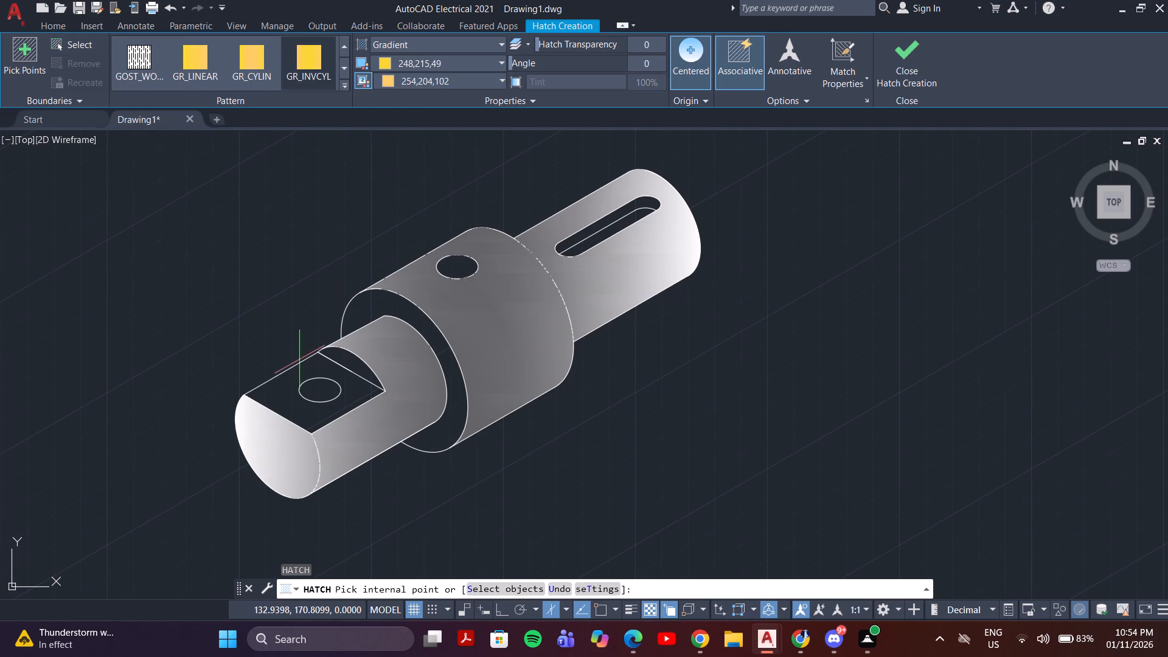
pyautogui.press('F5')
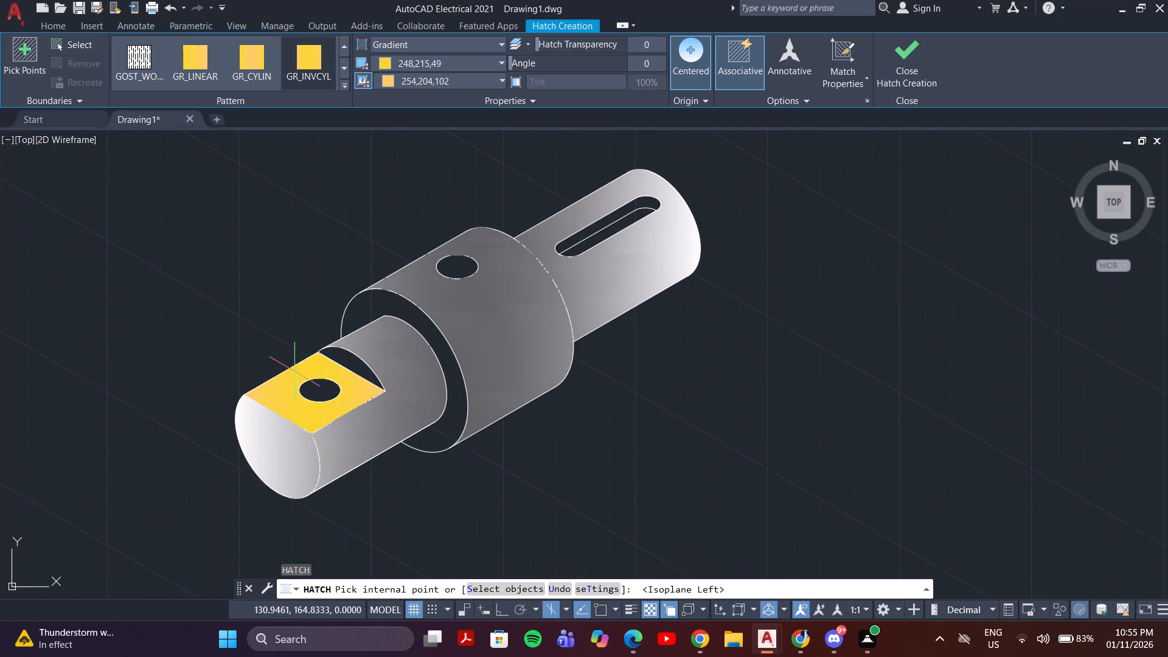
pyautogui.press('F5')
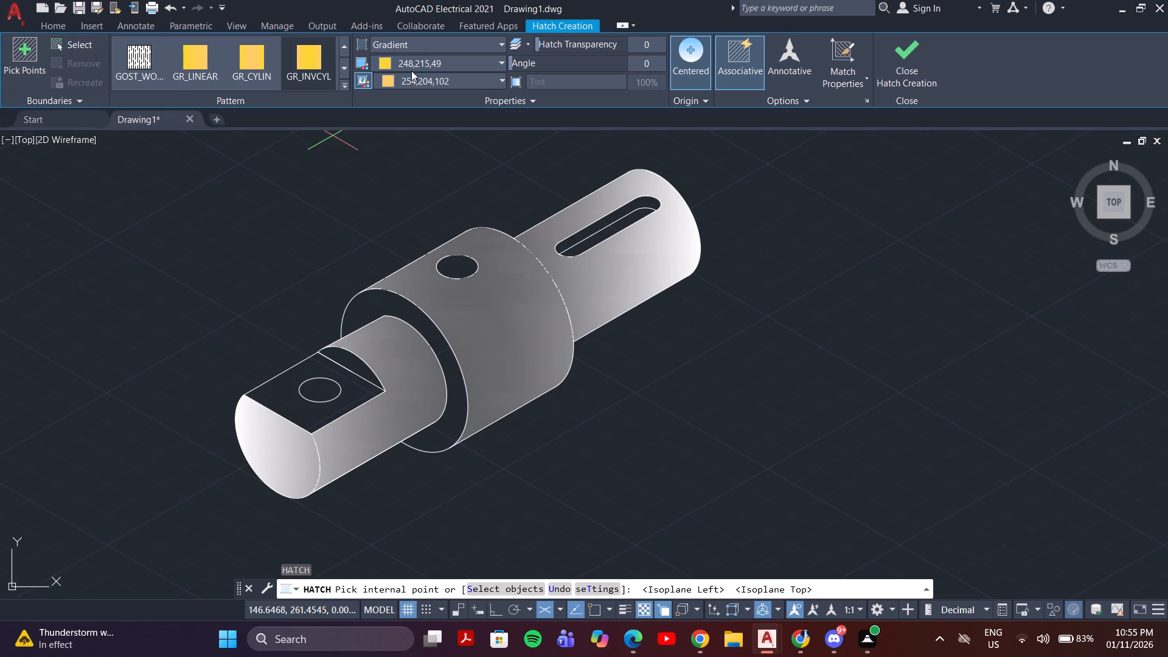
pyautogui.click(426, 72)
pyautogui.click(436, 69)
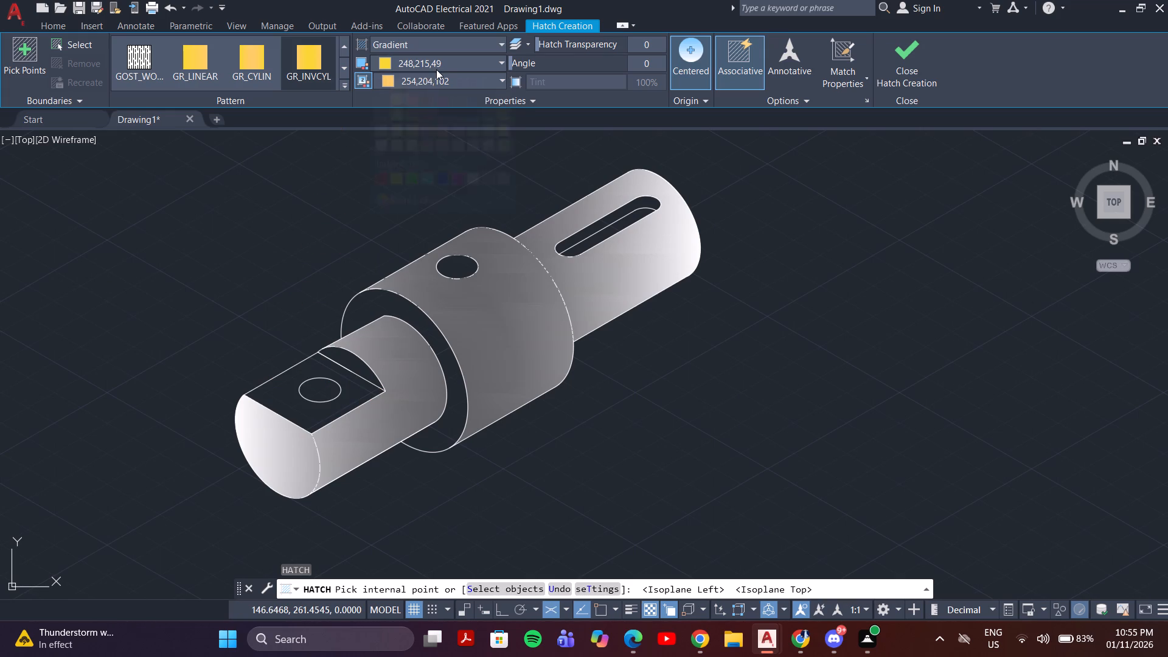
pyautogui.click(417, 83)
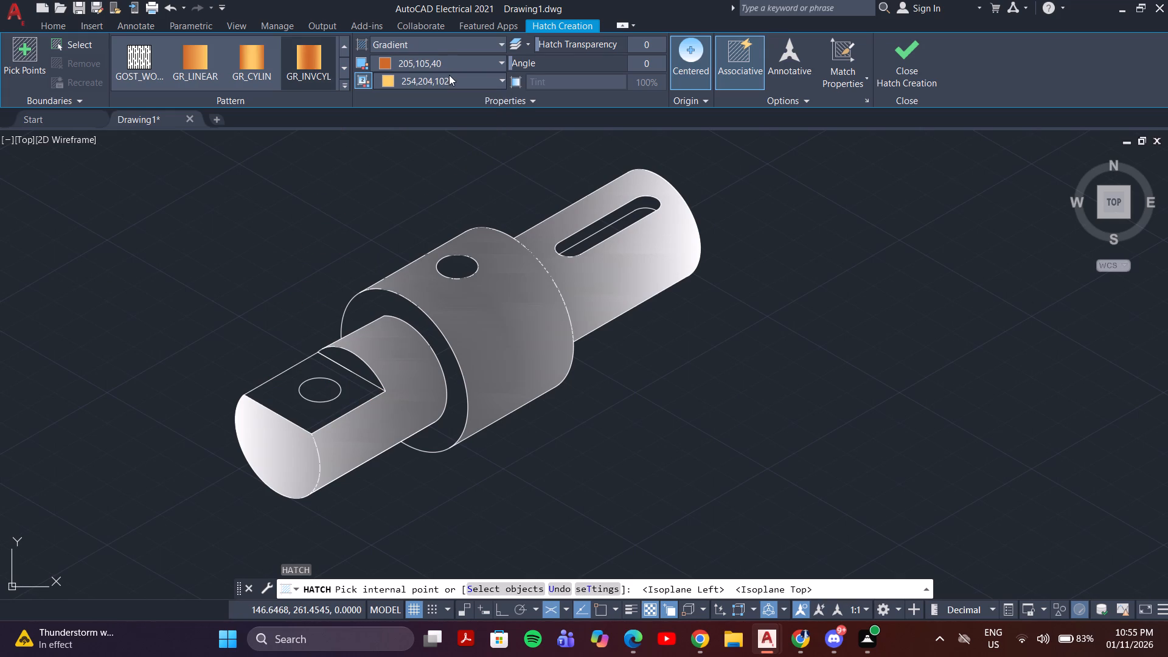
pyautogui.click(280, 392)
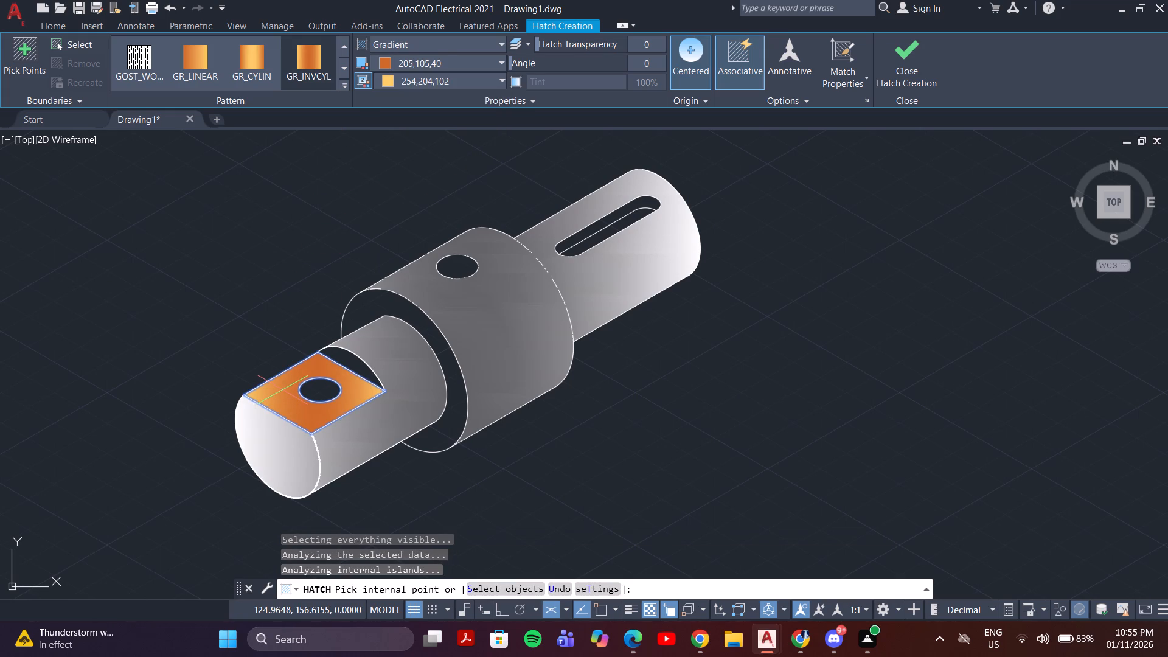
# Add the middle section's hole and the rear slot's floor to the orange gradient hatch and finish it.
pyautogui.scroll(3, 590, 241)
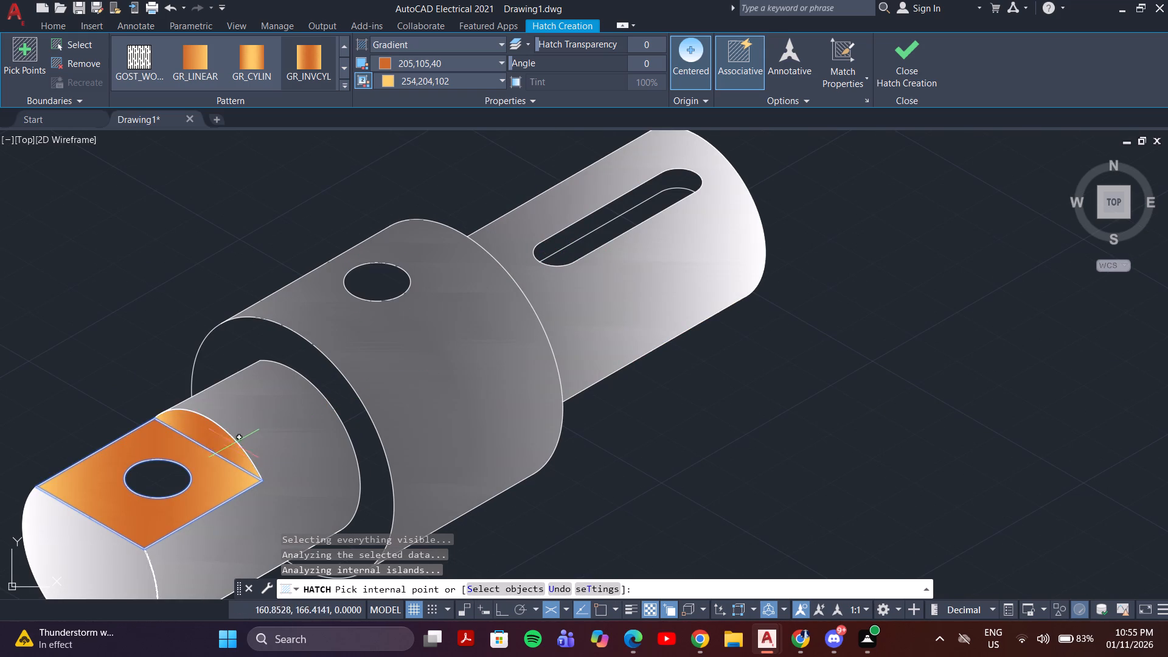
pyautogui.click(388, 280)
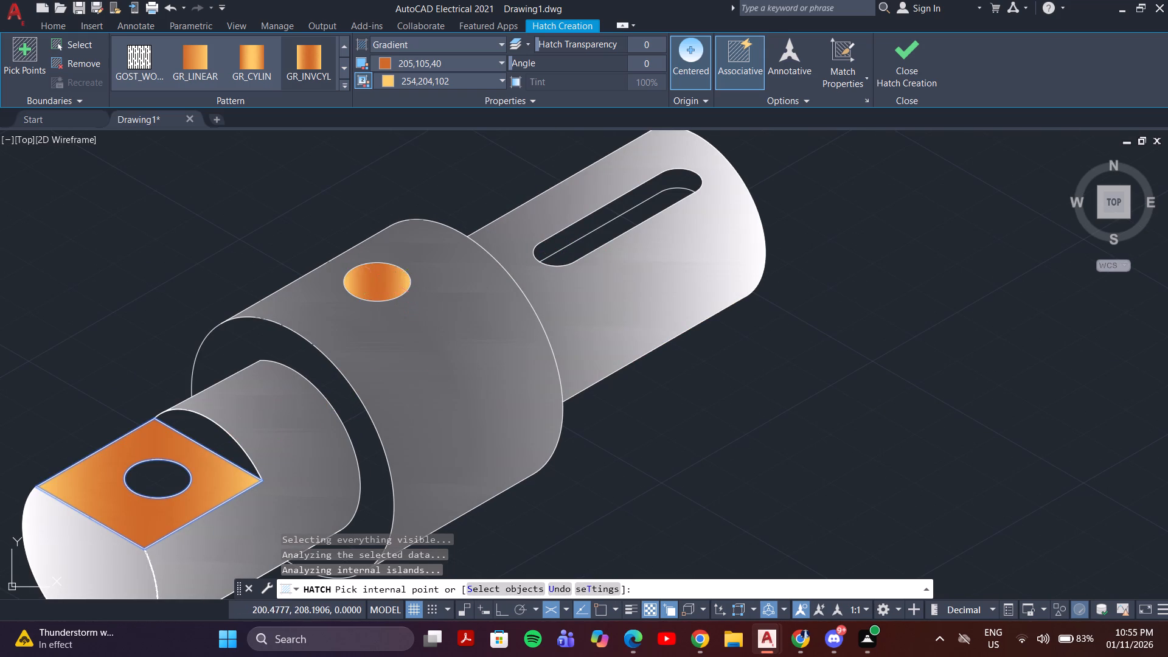
pyautogui.click(601, 234)
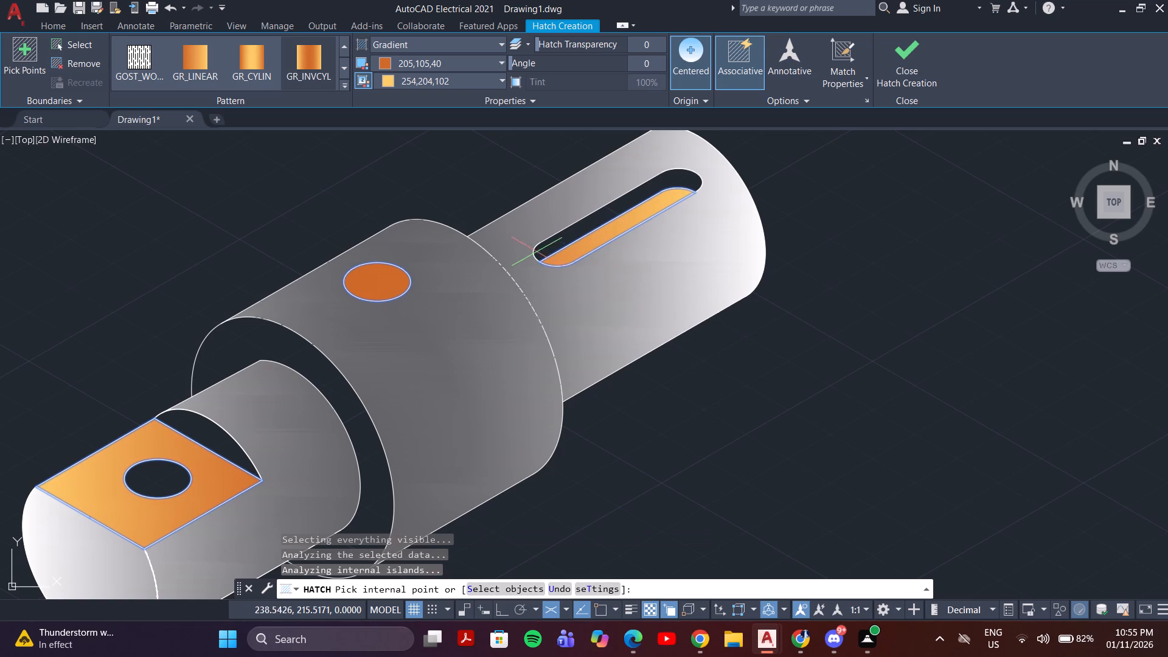
pyautogui.click(906, 61)
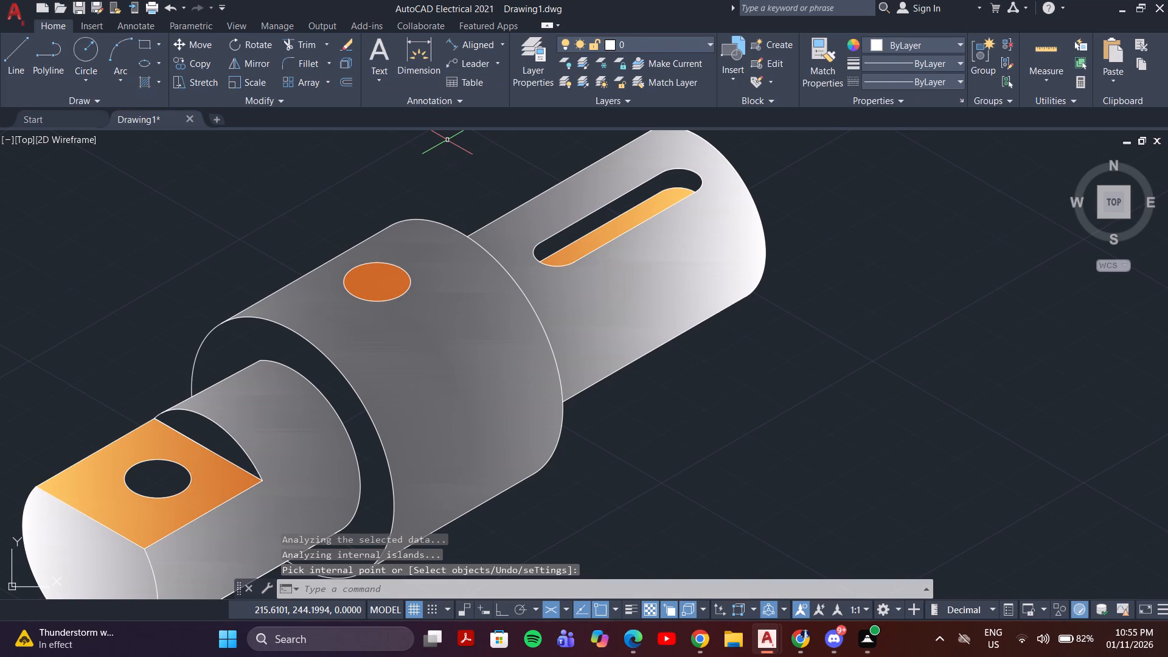
# Fill the middle section's front shoulder, the step face behind the front flat and the slot's inner wall with the same orange gradient hatch.
pyautogui.press('h')
pyautogui.press('Return')
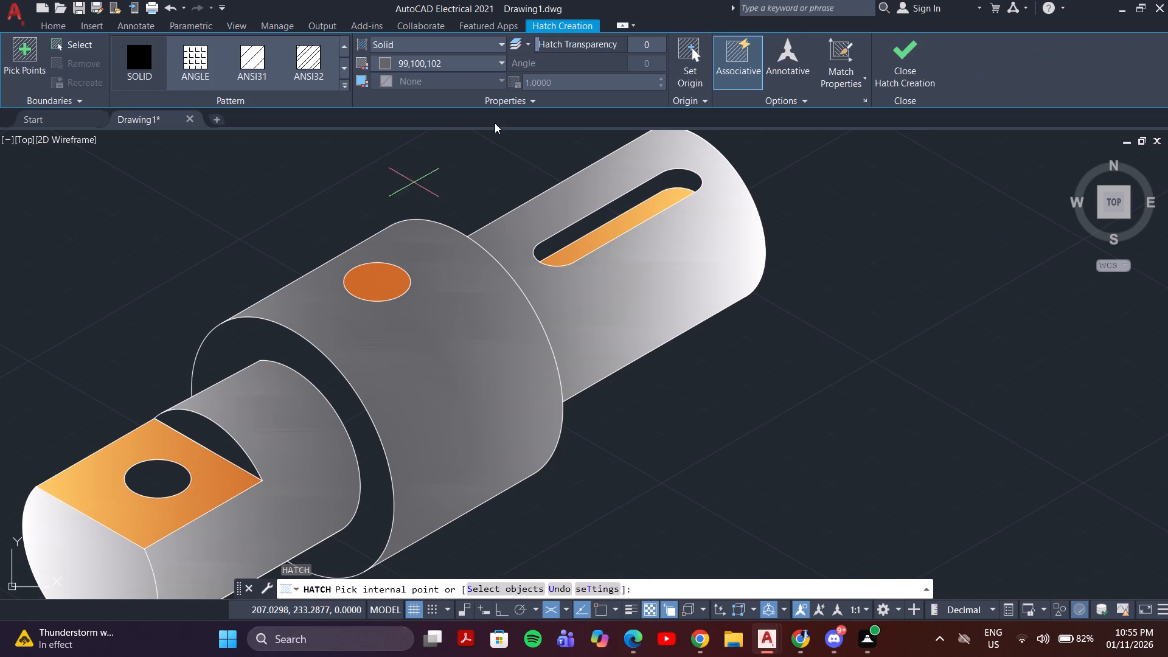
pyautogui.click(483, 38)
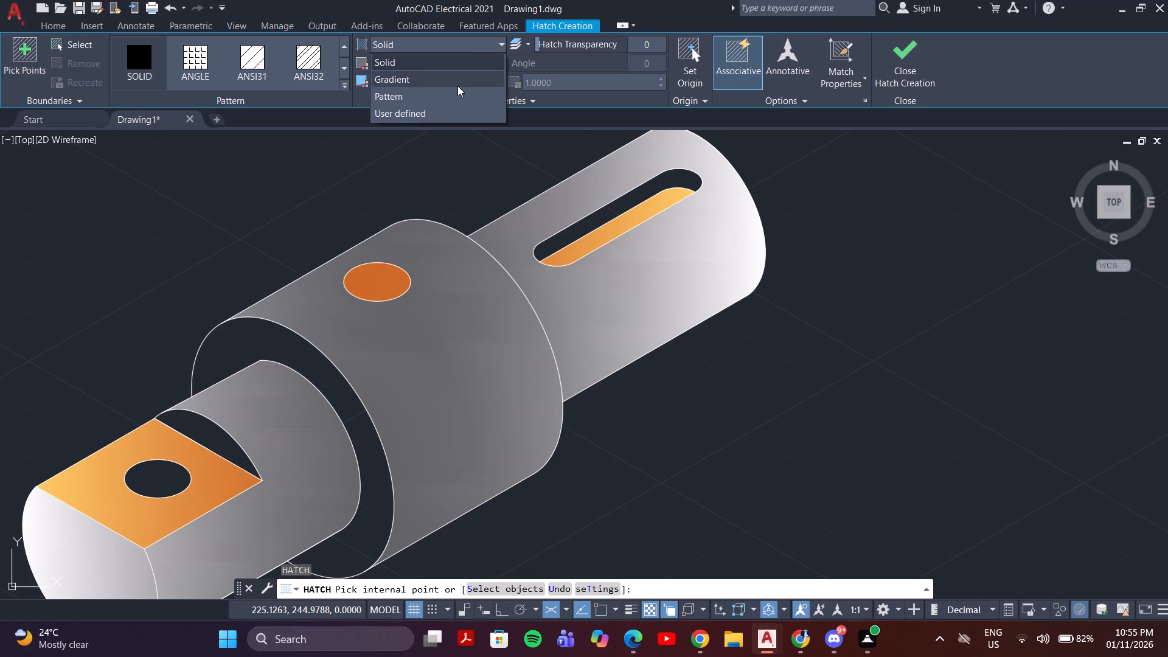
pyautogui.click(457, 85)
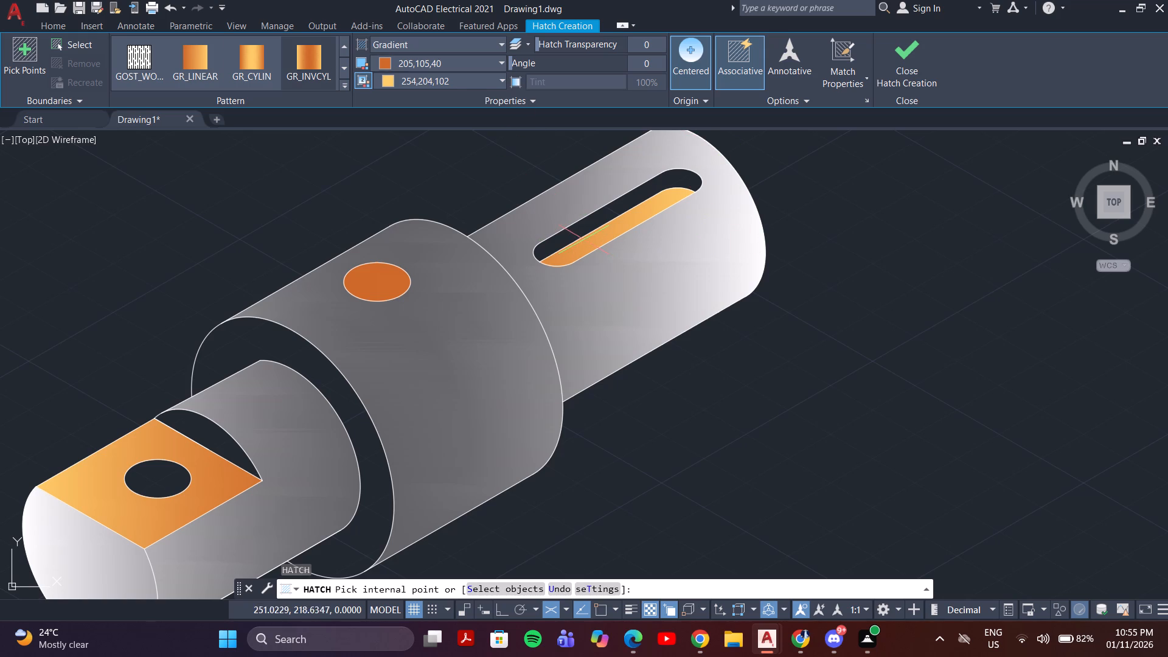
pyautogui.click(283, 349)
pyautogui.click(211, 443)
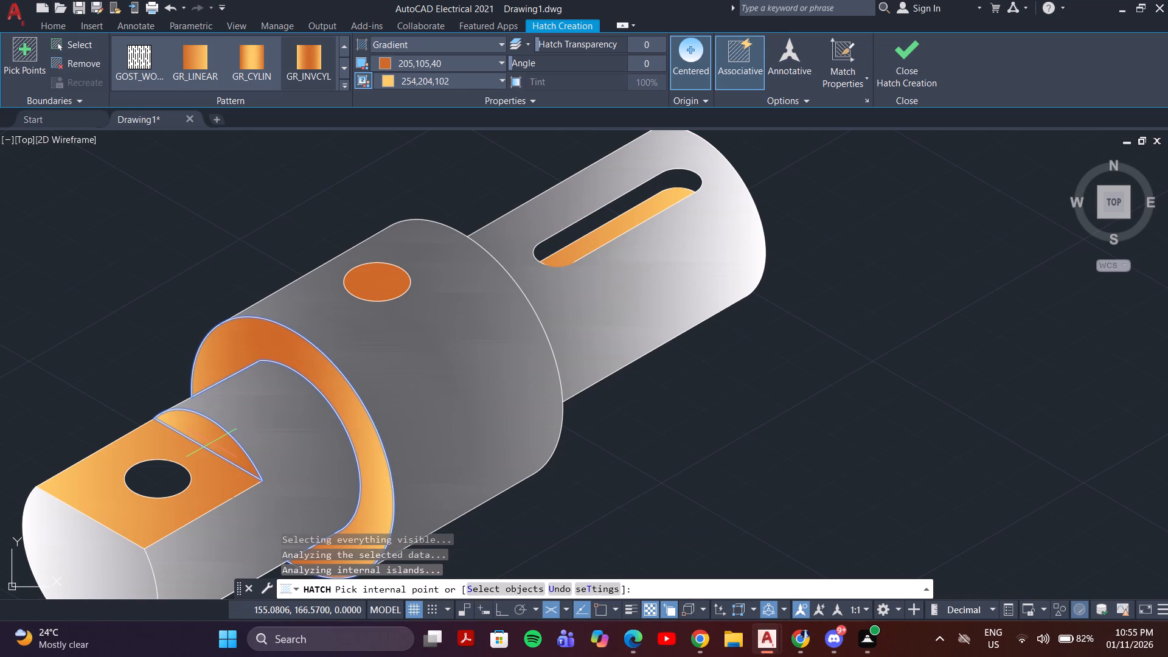
pyautogui.click(561, 241)
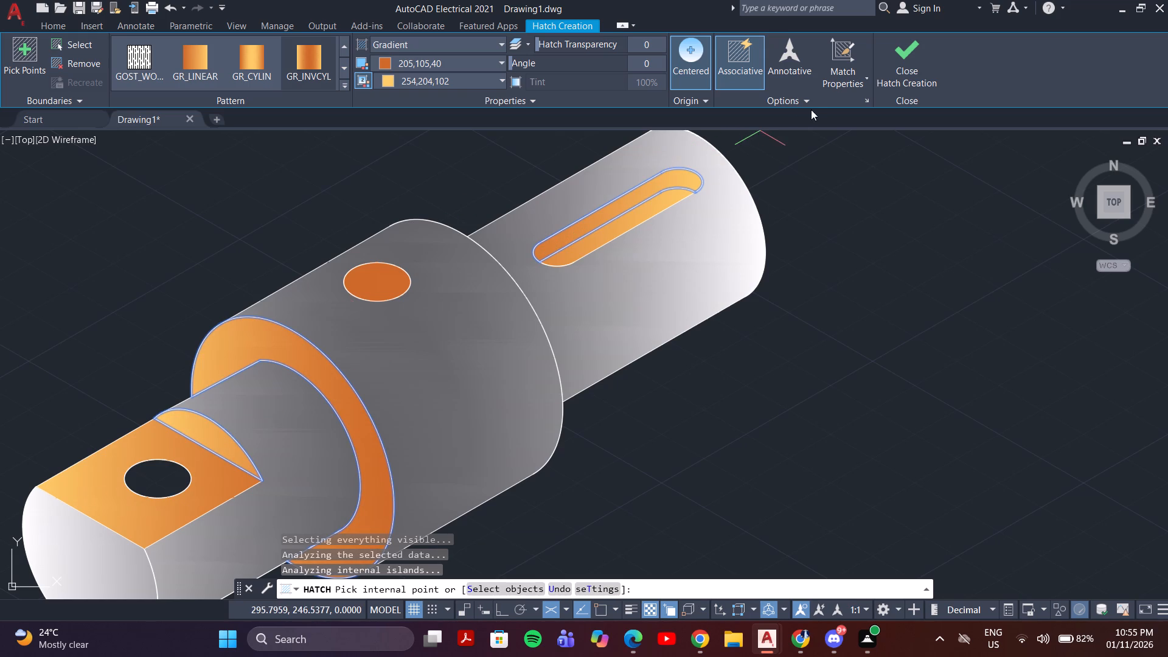
pyautogui.click(892, 74)
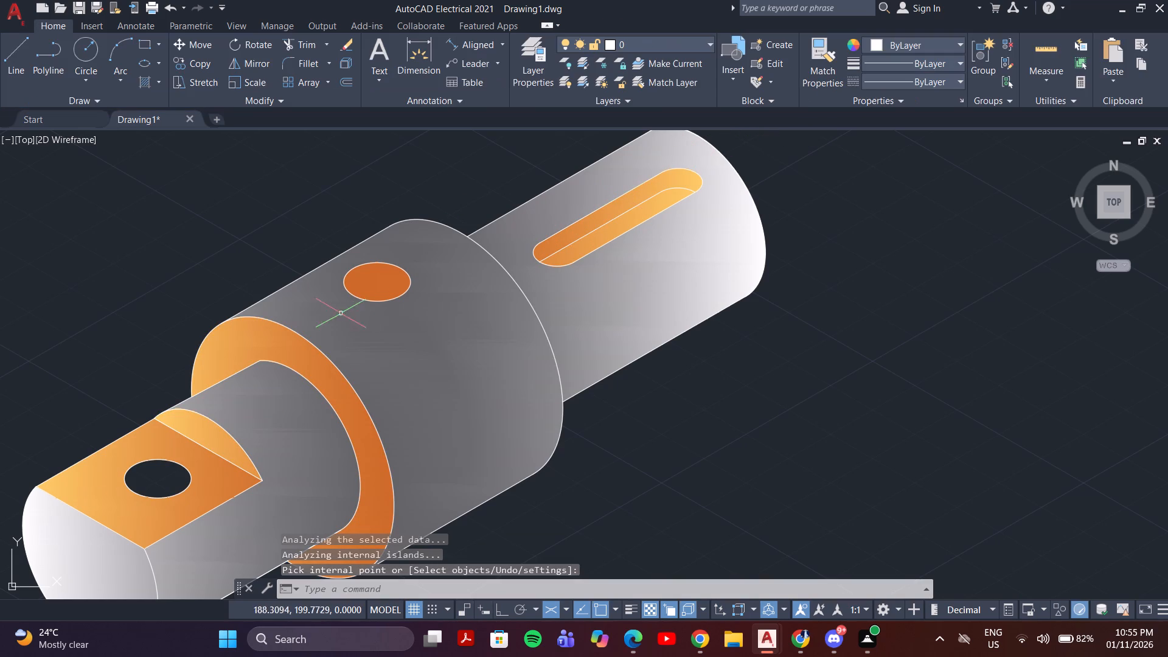
# Fill the middle section's hole and the front flat's hole with a gradient hatch in colours 153,27,30 and 254,204,102.
pyautogui.press('h')
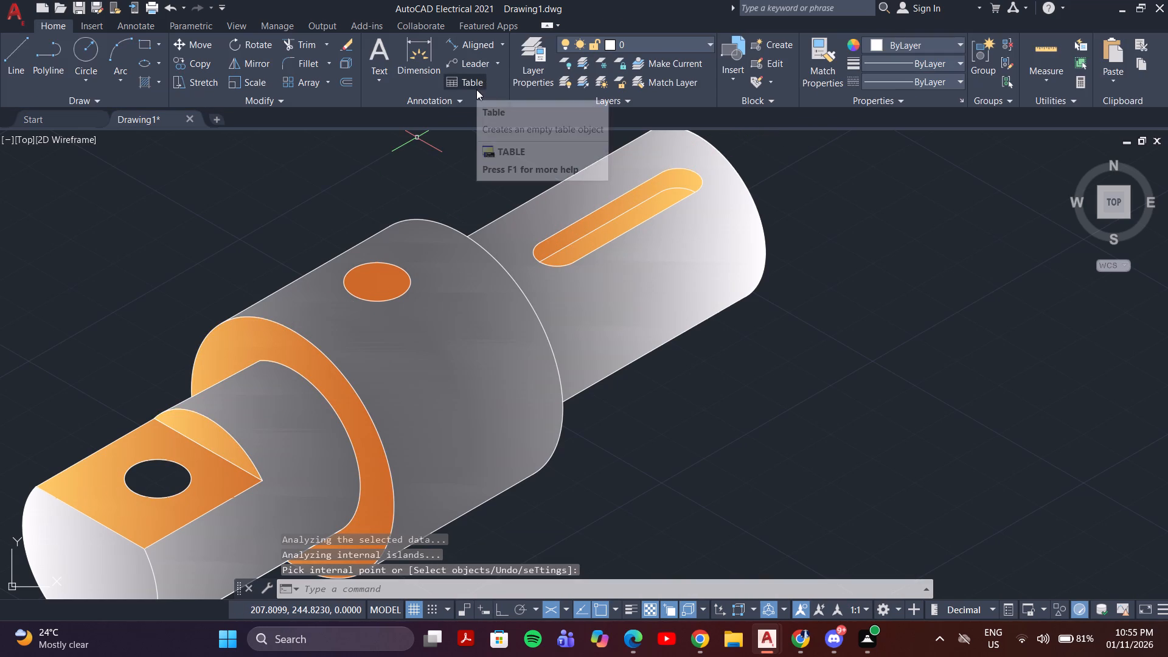
pyautogui.press('Return')
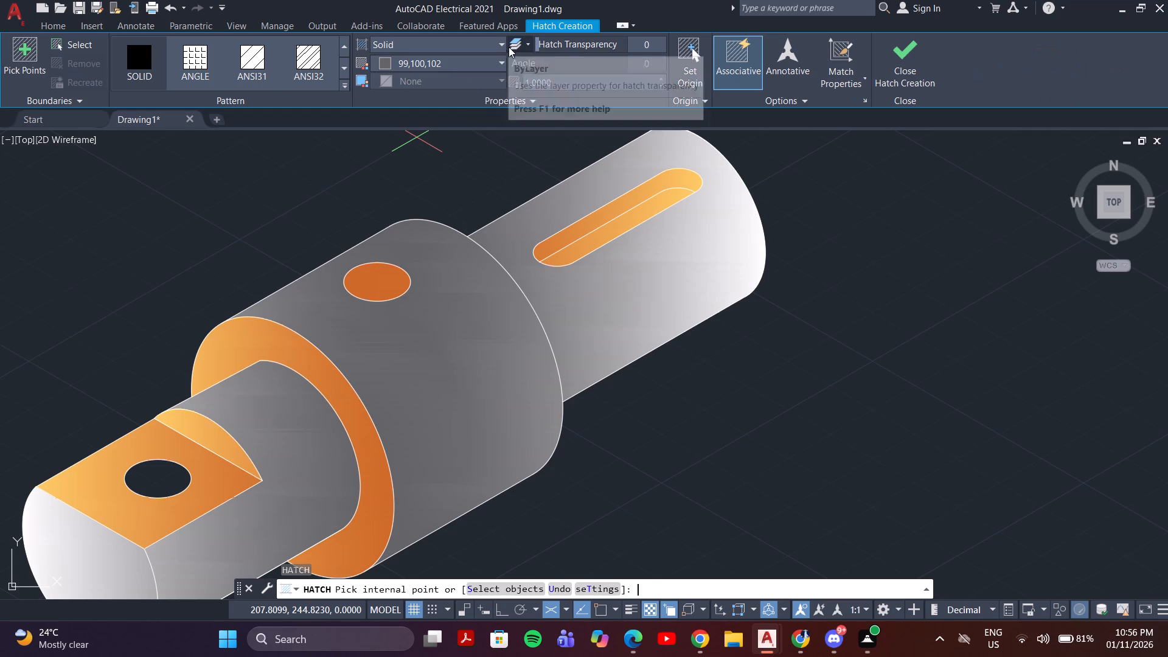
pyautogui.click(493, 66)
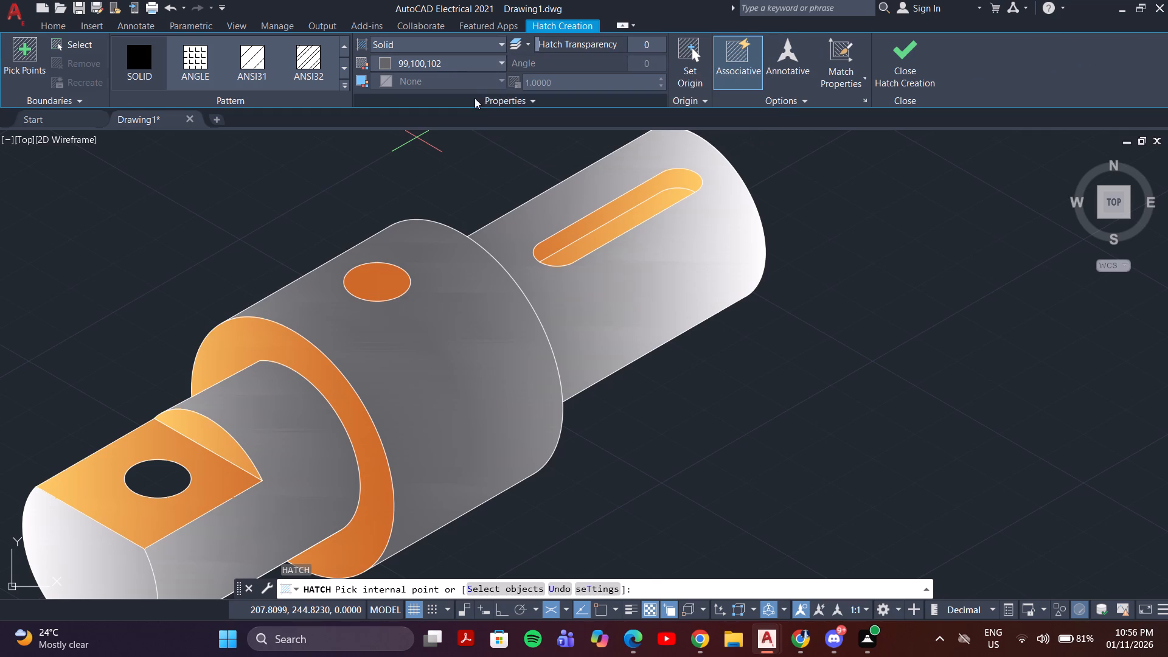
pyautogui.click(485, 46)
pyautogui.click(466, 78)
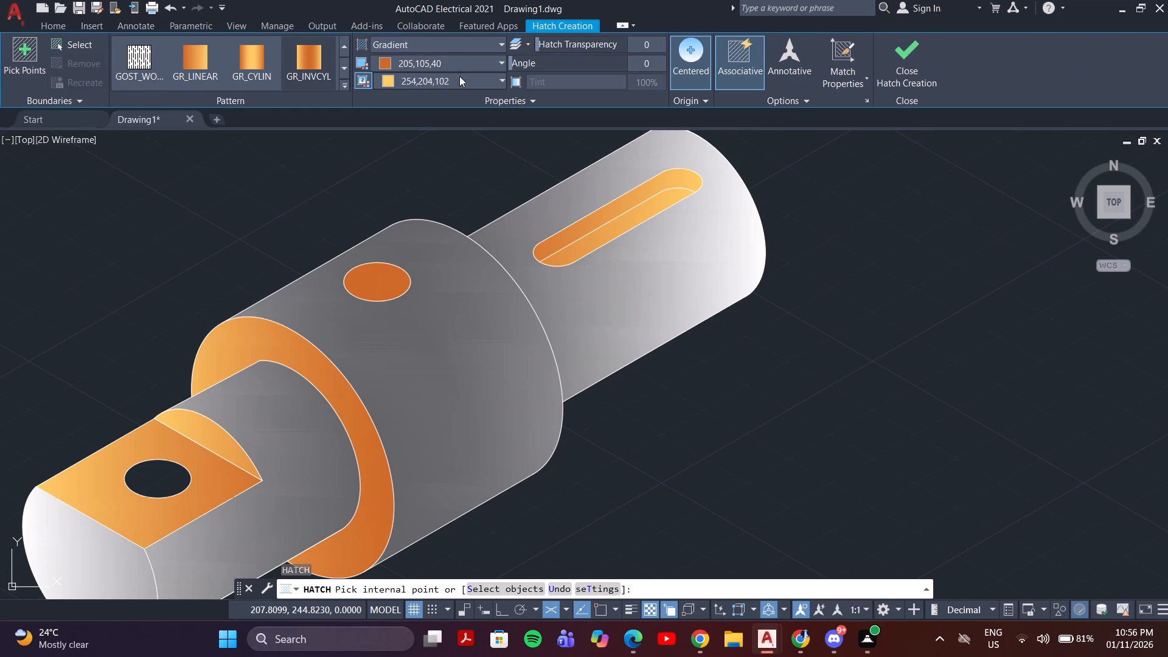
pyautogui.click(425, 62)
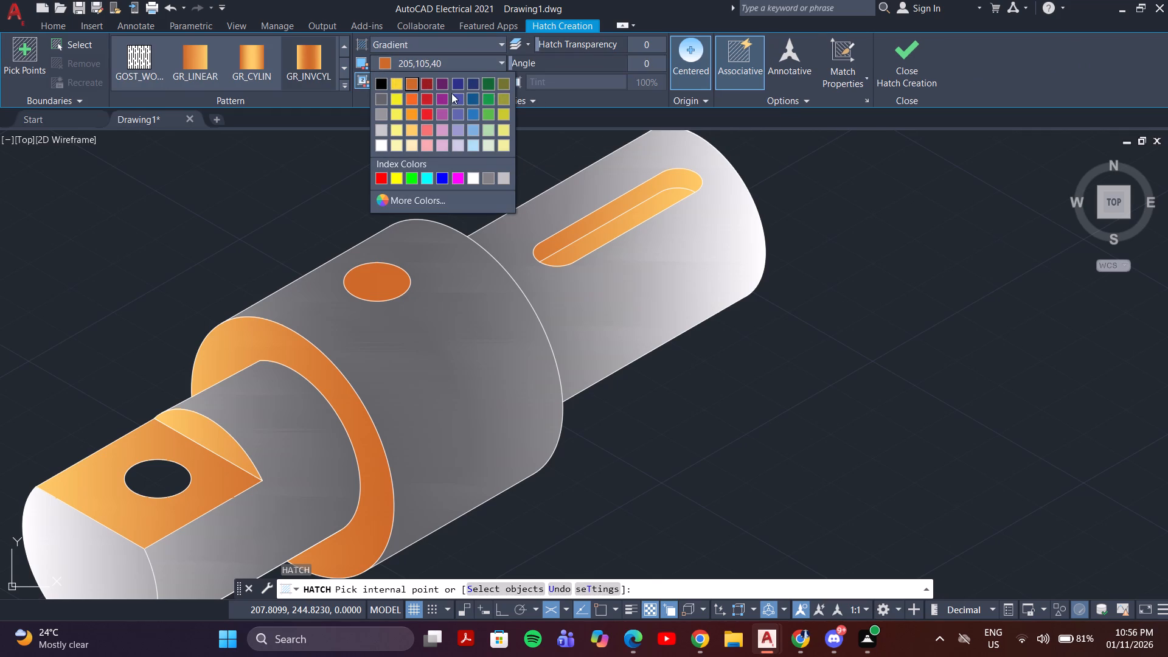
pyautogui.click(428, 81)
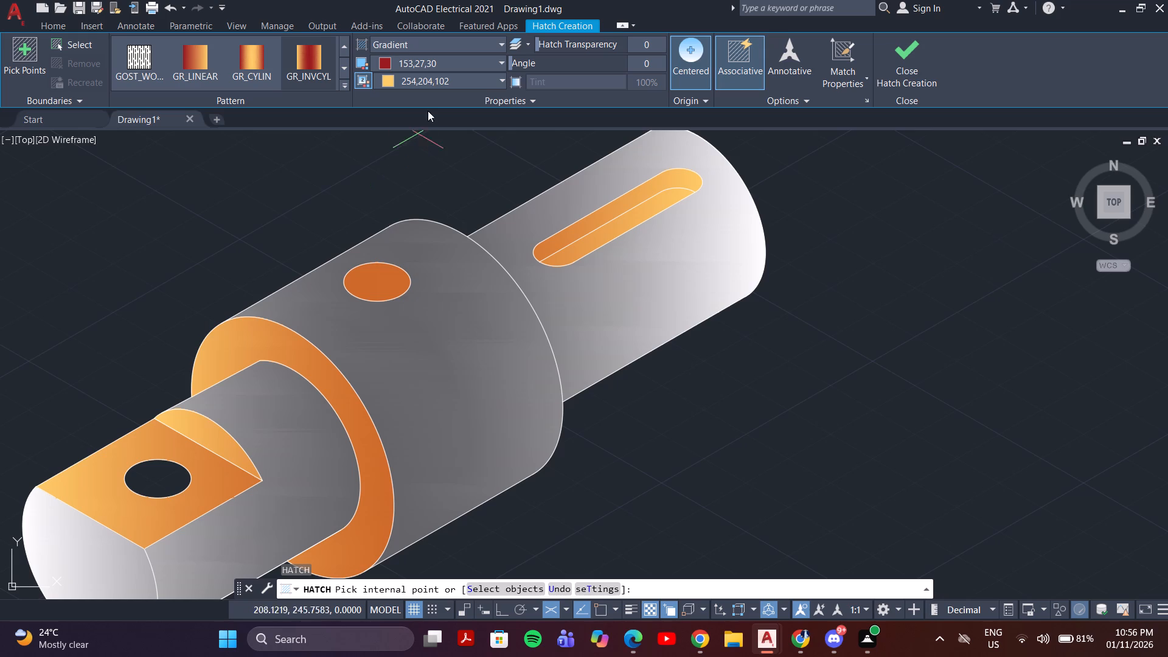
pyautogui.click(381, 280)
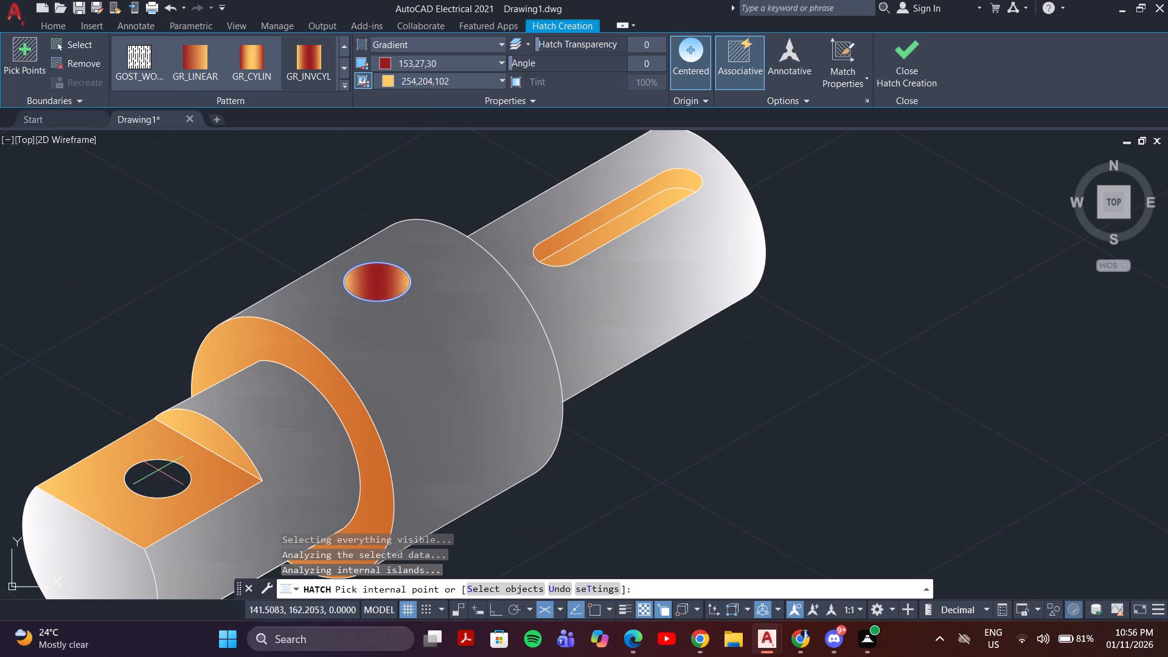
pyautogui.click(158, 481)
pyautogui.scroll(-2, 254, 426)
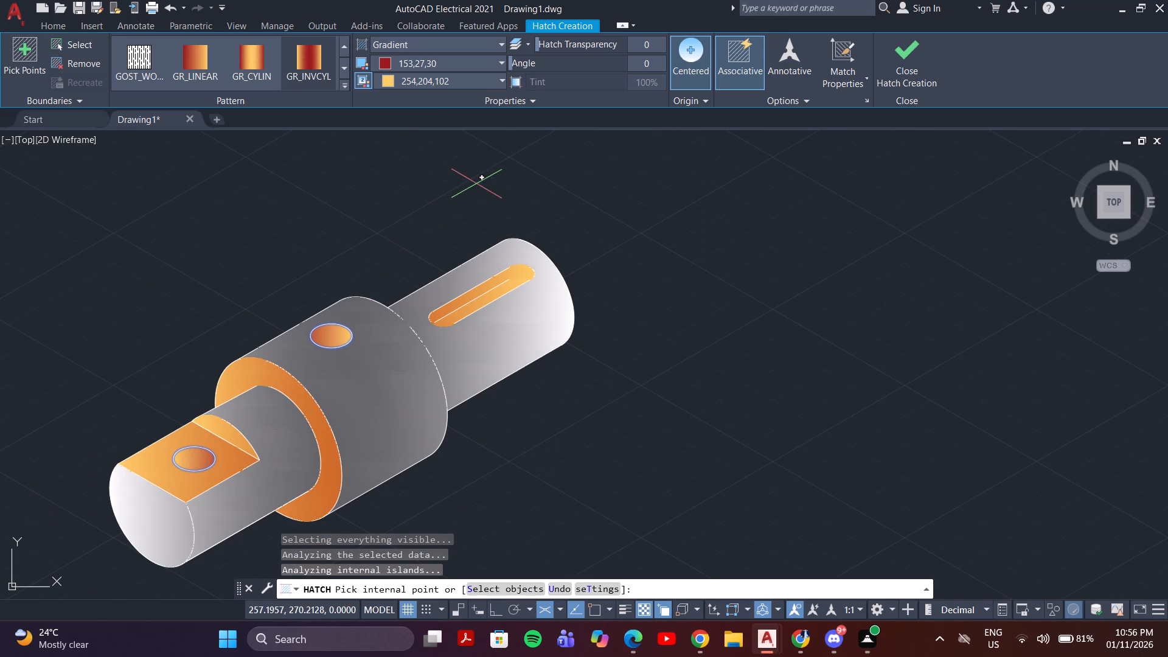
pyautogui.click(920, 64)
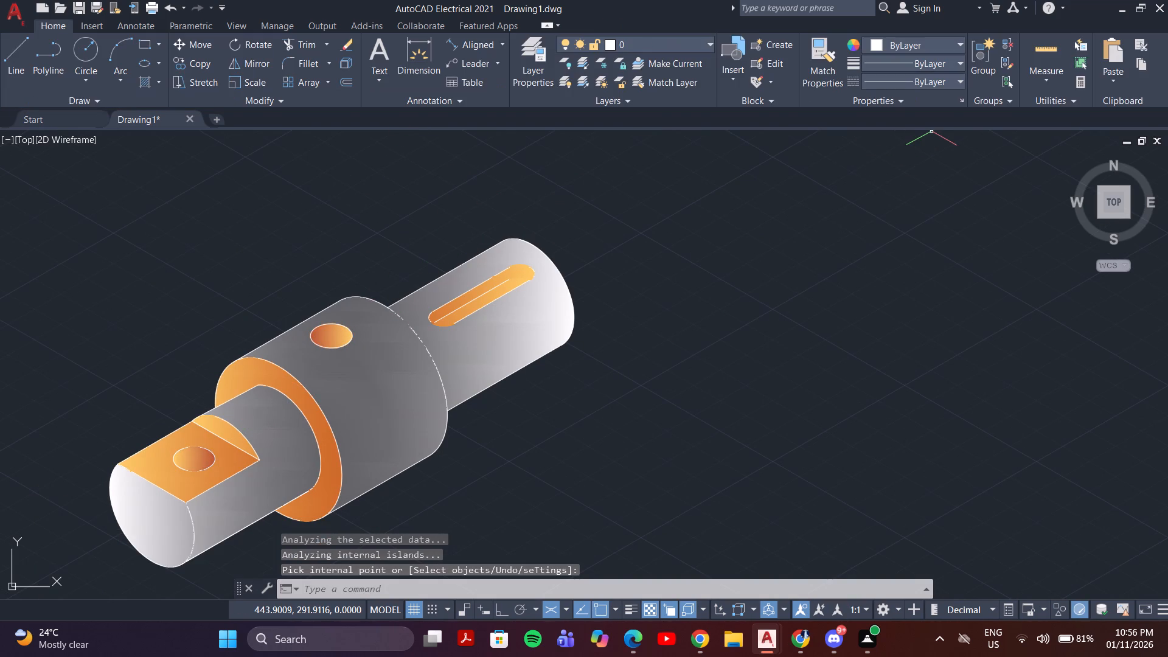
# Select the whole shaft with its hatches and set the object colour to 0,0,0.
pyautogui.scroll(-2, 270, 389)
pyautogui.moveTo(297, 414); pyautogui.dragTo(479, 415, button='middle')
pyautogui.scroll(4, 476, 414)
pyautogui.scroll(-3, 476, 414)
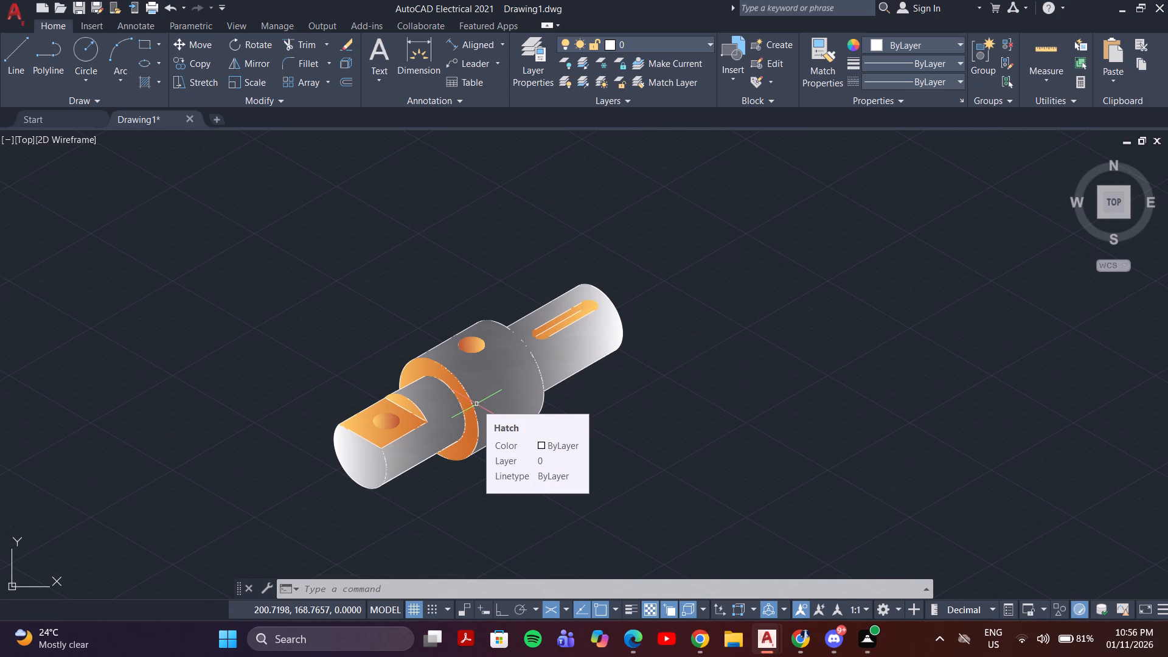
pyautogui.click(684, 223)
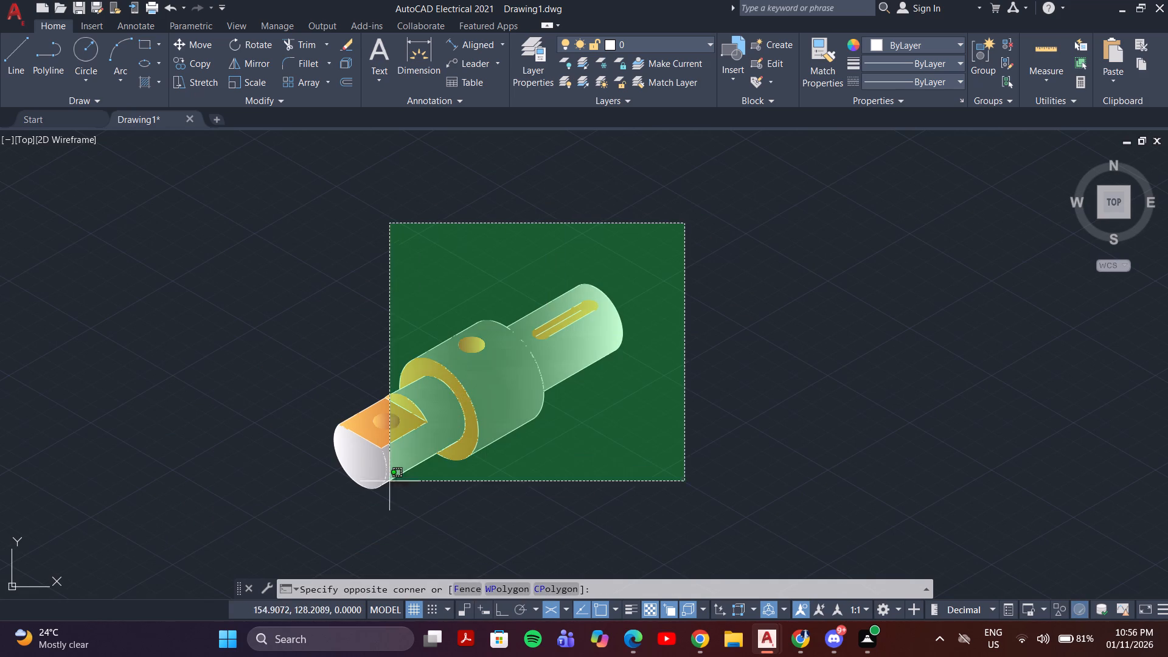
pyautogui.click(281, 520)
pyautogui.click(959, 46)
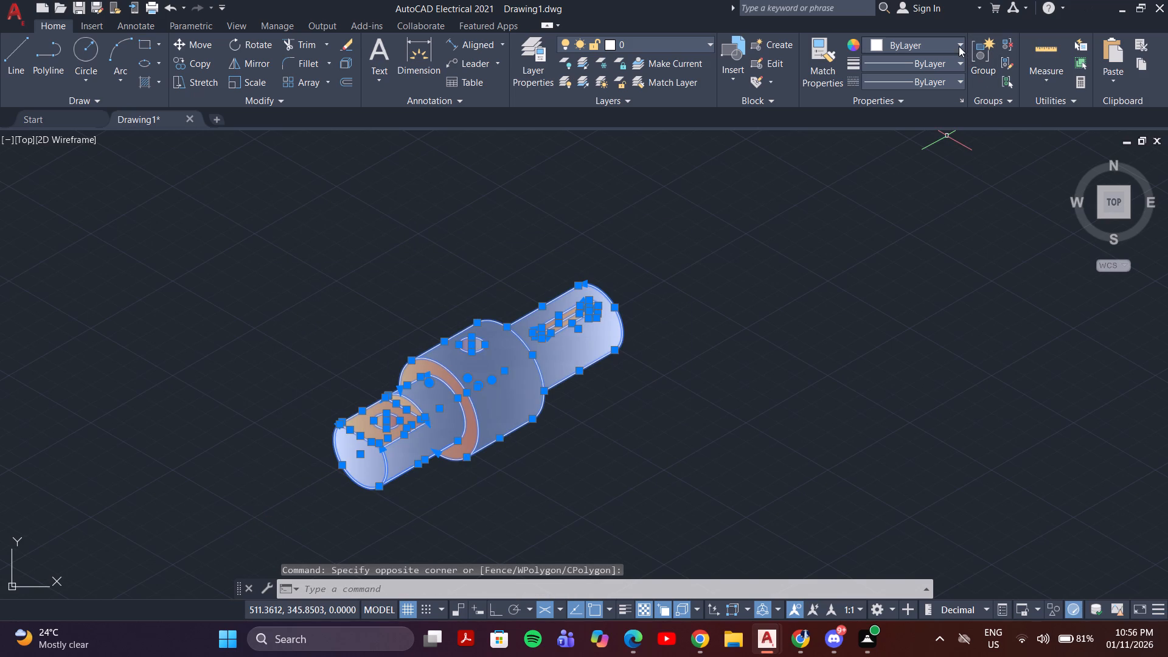
pyautogui.click(871, 107)
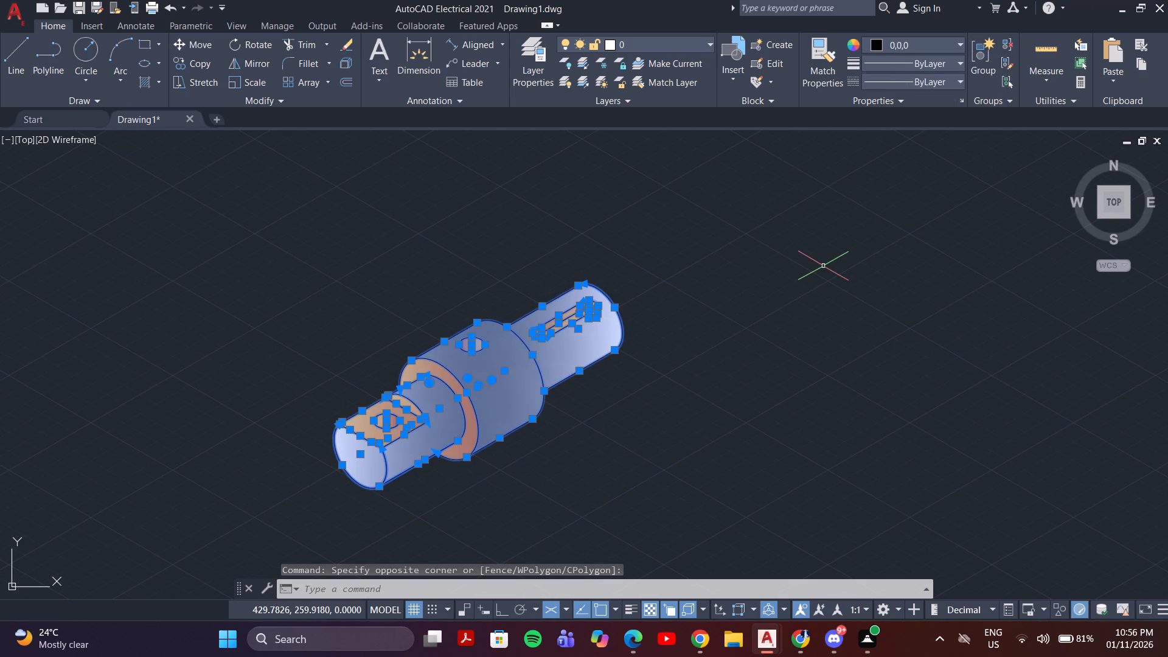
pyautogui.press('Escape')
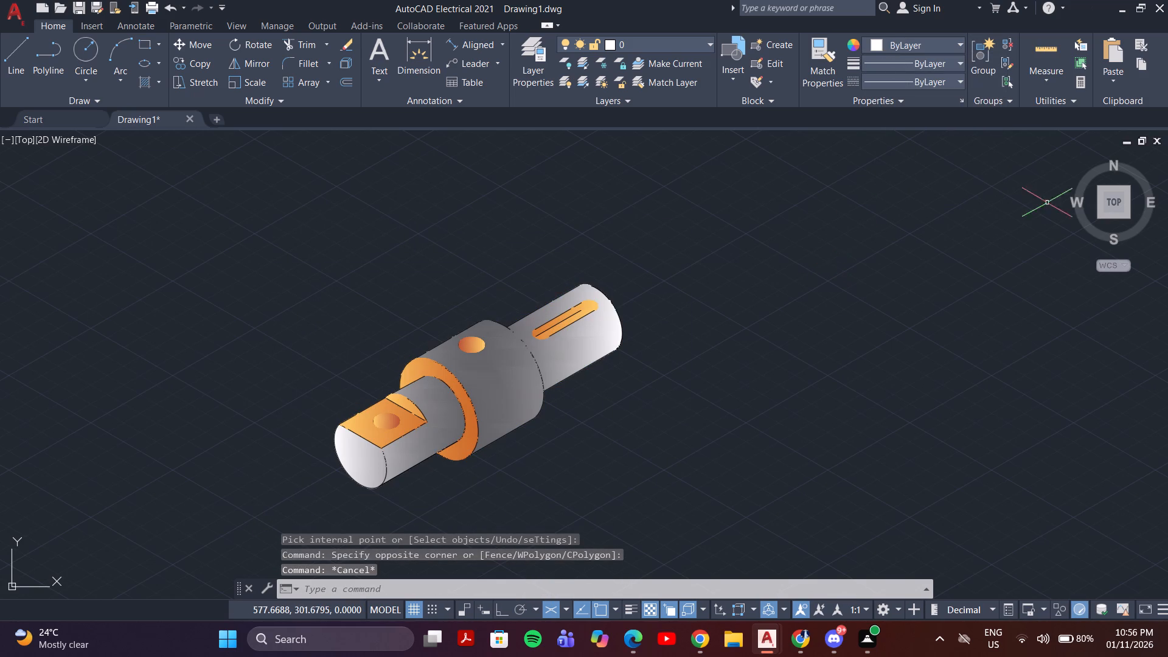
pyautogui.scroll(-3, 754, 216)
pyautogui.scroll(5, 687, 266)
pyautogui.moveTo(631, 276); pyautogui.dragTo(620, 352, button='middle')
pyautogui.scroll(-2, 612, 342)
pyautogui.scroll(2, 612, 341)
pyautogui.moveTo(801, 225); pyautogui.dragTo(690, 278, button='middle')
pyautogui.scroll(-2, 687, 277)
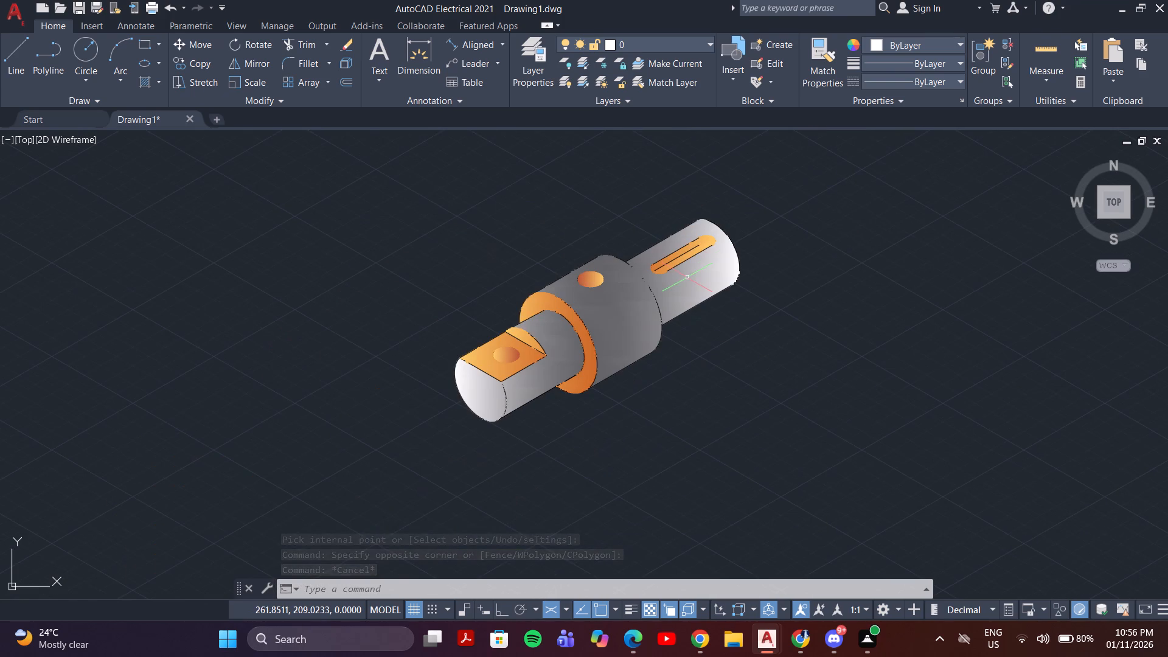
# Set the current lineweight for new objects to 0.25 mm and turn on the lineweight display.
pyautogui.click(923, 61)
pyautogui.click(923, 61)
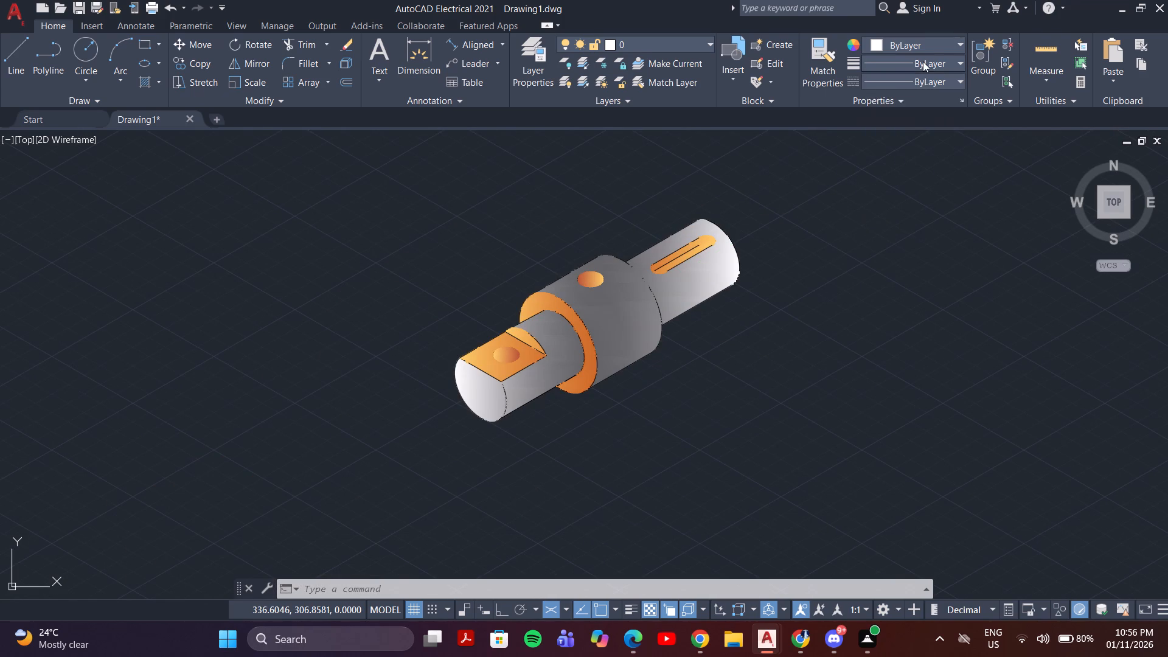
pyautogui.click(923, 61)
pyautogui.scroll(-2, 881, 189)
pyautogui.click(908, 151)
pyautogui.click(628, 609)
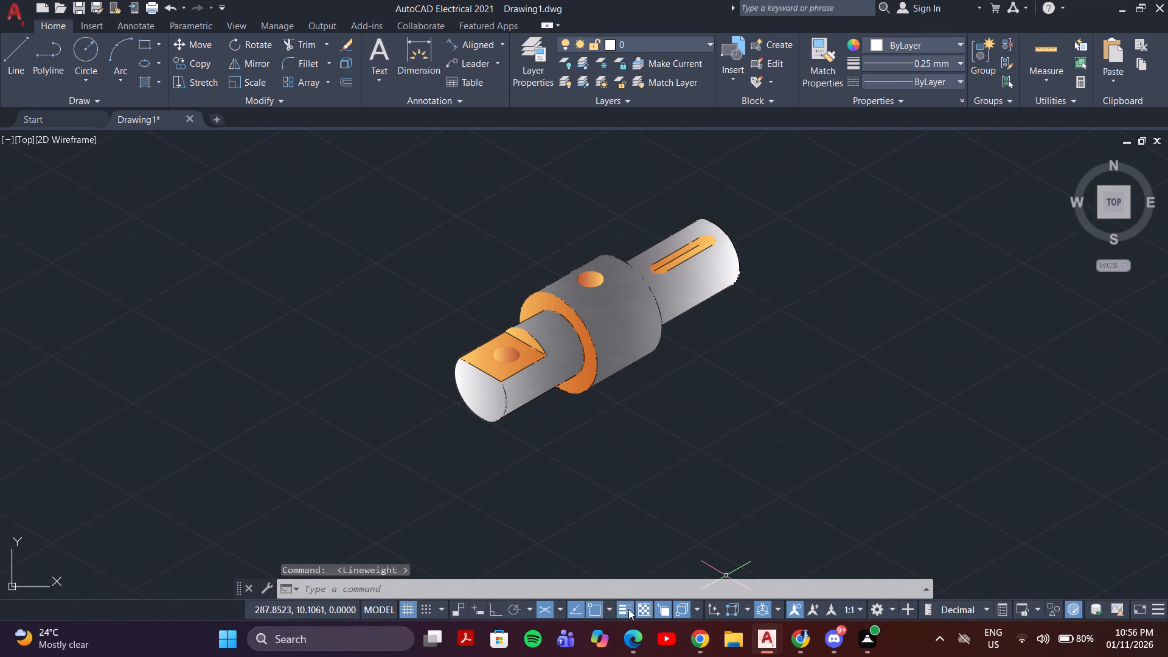
# With nothing selected, set the current lineweight for new objects to 0.70 mm.
pyautogui.scroll(4, 627, 370)
pyautogui.scroll(-3, 627, 370)
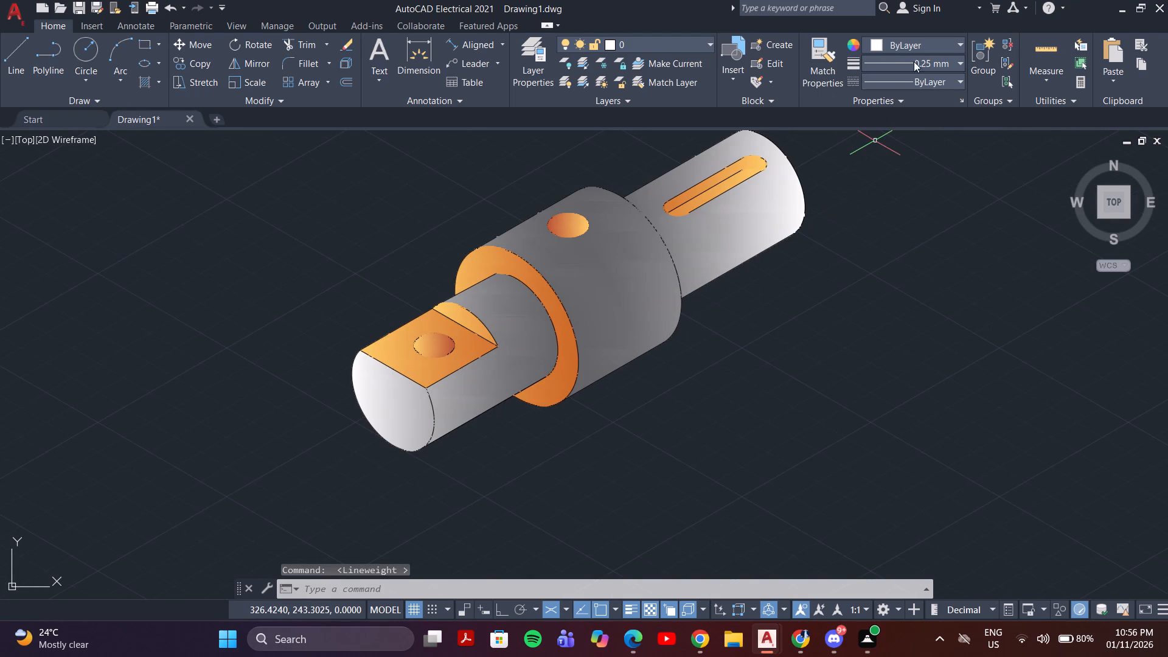
pyautogui.click(914, 60)
pyautogui.click(886, 214)
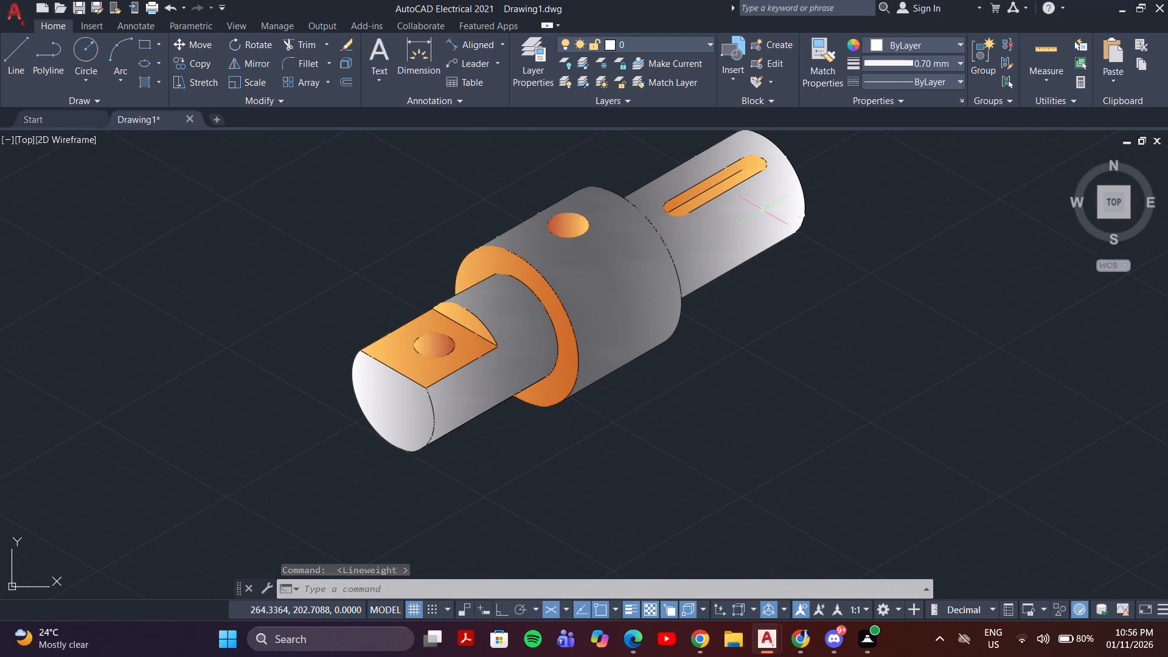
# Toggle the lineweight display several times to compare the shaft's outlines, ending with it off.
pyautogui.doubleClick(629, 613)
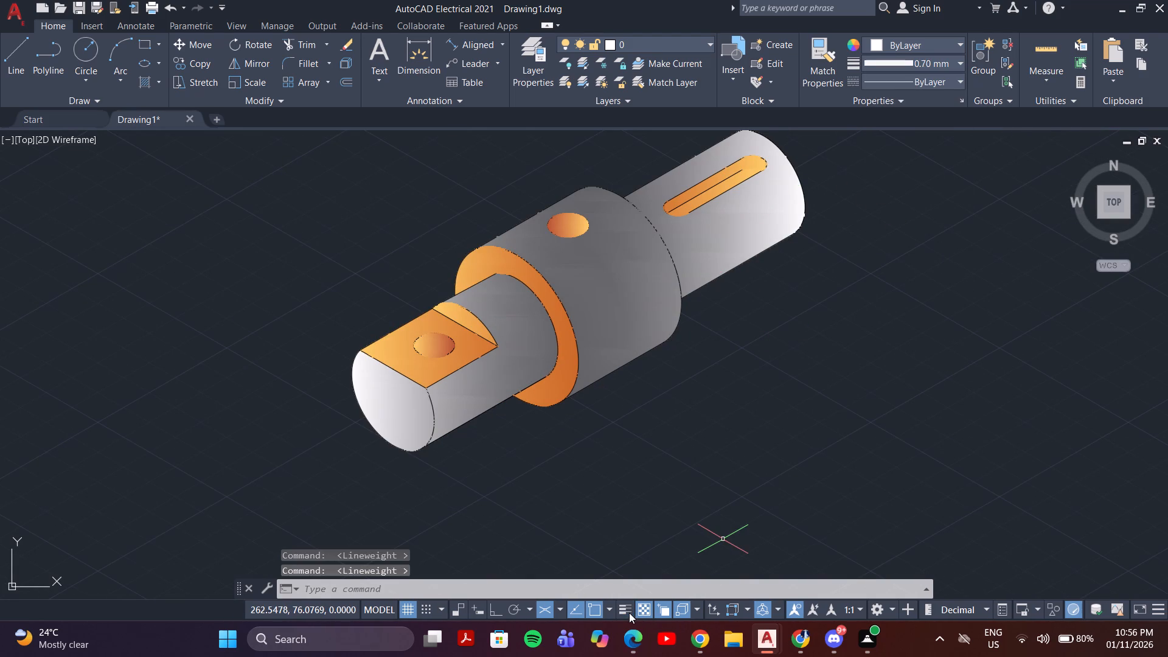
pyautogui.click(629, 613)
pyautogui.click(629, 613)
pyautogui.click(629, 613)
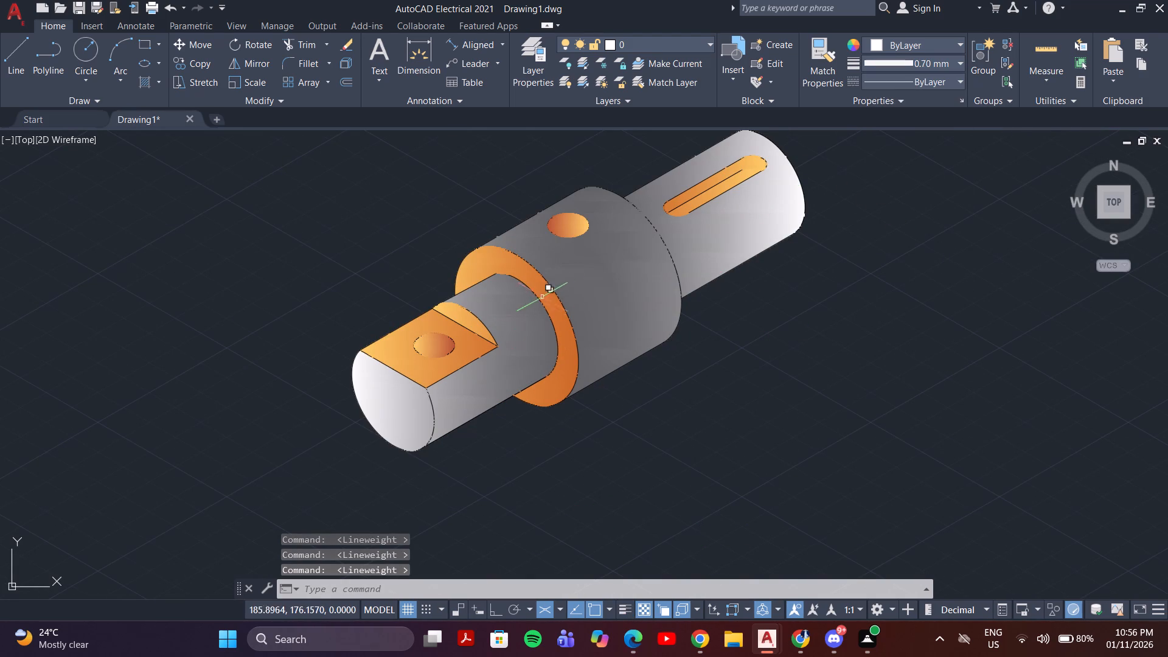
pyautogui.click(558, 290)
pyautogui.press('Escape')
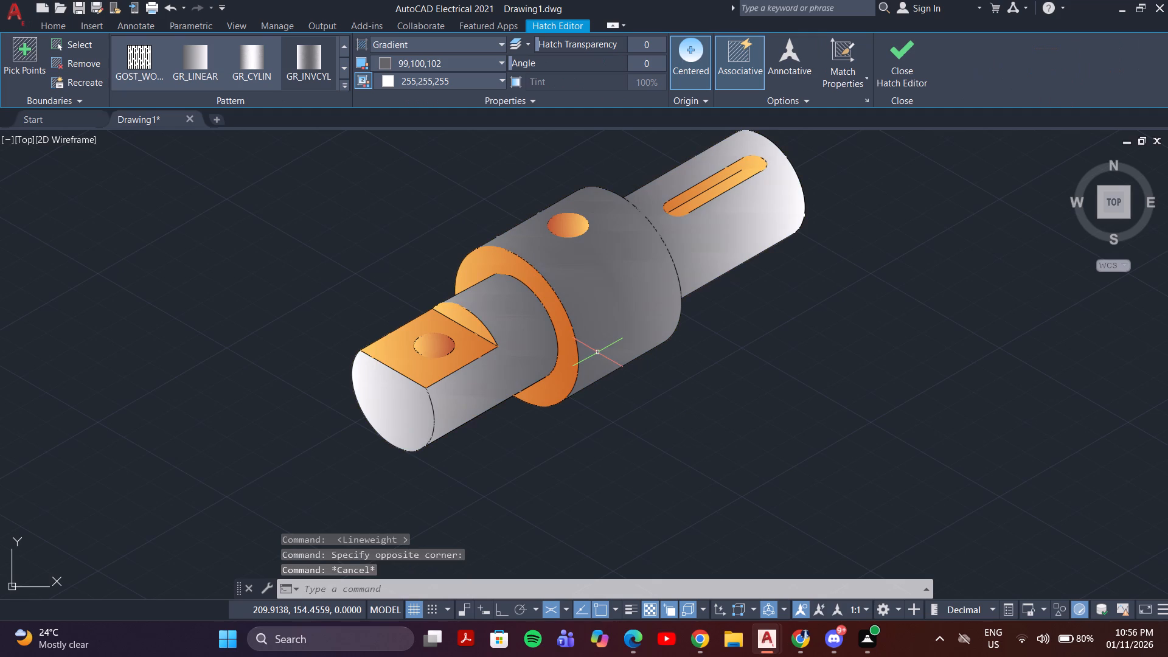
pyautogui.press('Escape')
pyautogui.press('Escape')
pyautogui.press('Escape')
# Examine the shaft's outlines up close, especially around the rear slot.
pyautogui.scroll(-2, 789, 166)
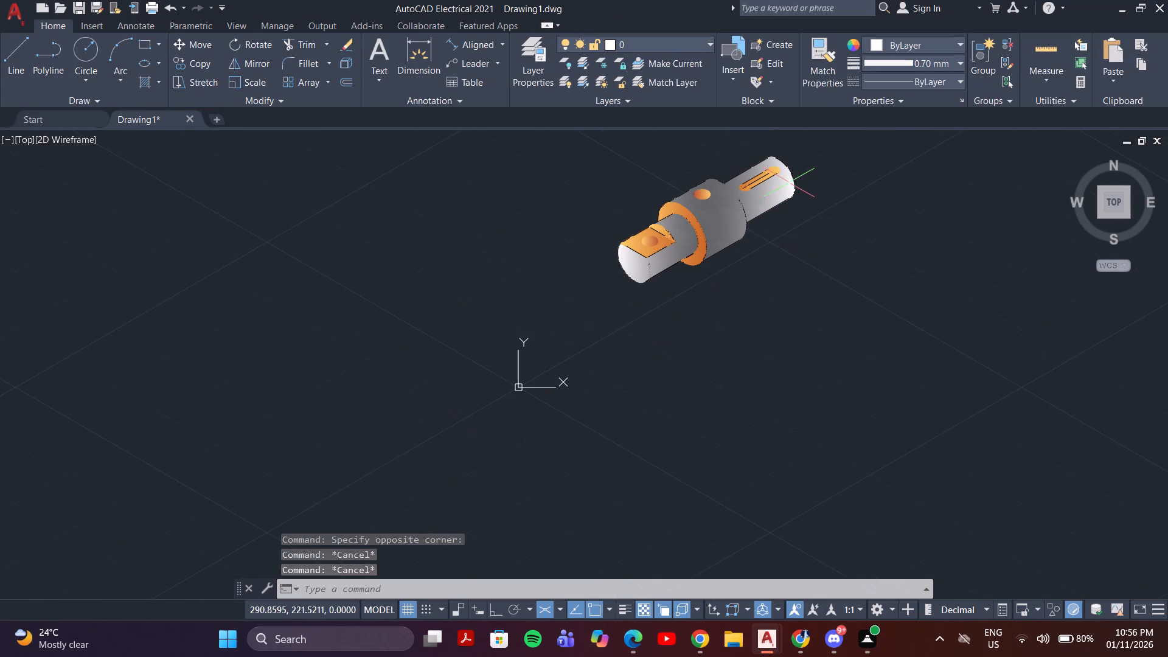
pyautogui.moveTo(774, 251); pyautogui.dragTo(642, 402, button='middle')
pyautogui.scroll(2, 638, 394)
pyautogui.moveTo(649, 372); pyautogui.dragTo(739, 382, button='middle')
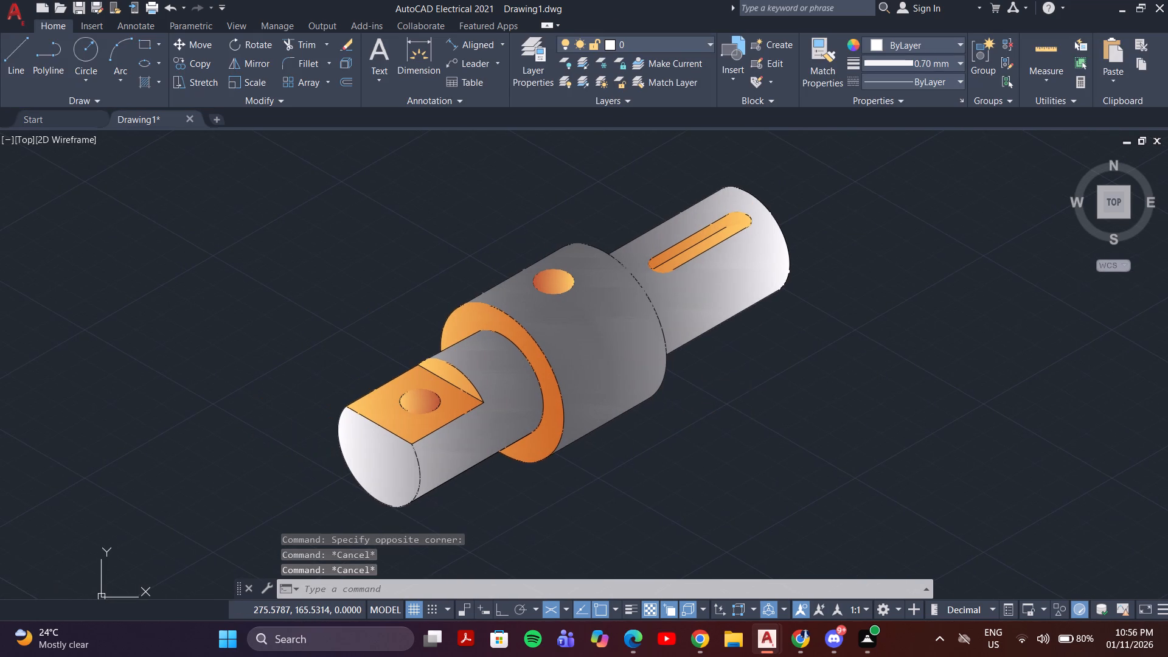
pyautogui.scroll(3, 730, 268)
pyautogui.moveTo(722, 207); pyautogui.dragTo(716, 369, button='middle')
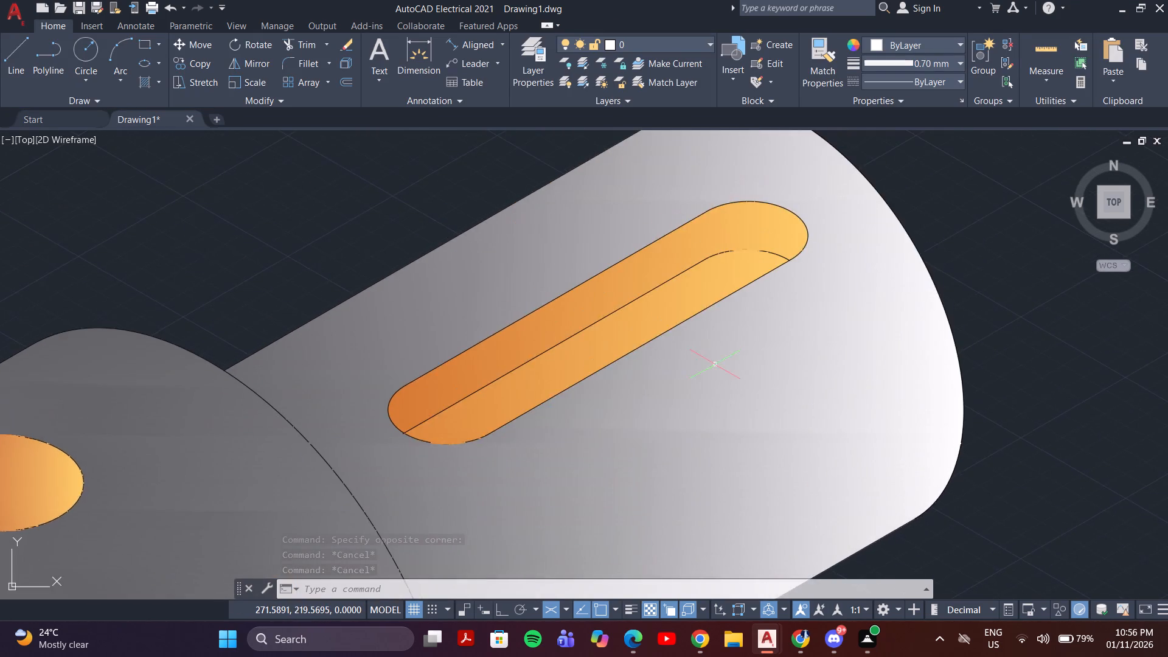
pyautogui.scroll(7, 728, 257)
pyautogui.scroll(-13, 773, 242)
# Select the whole shaft with its hatches and set the object lineweight to 0.30 mm.
pyautogui.click(825, 210)
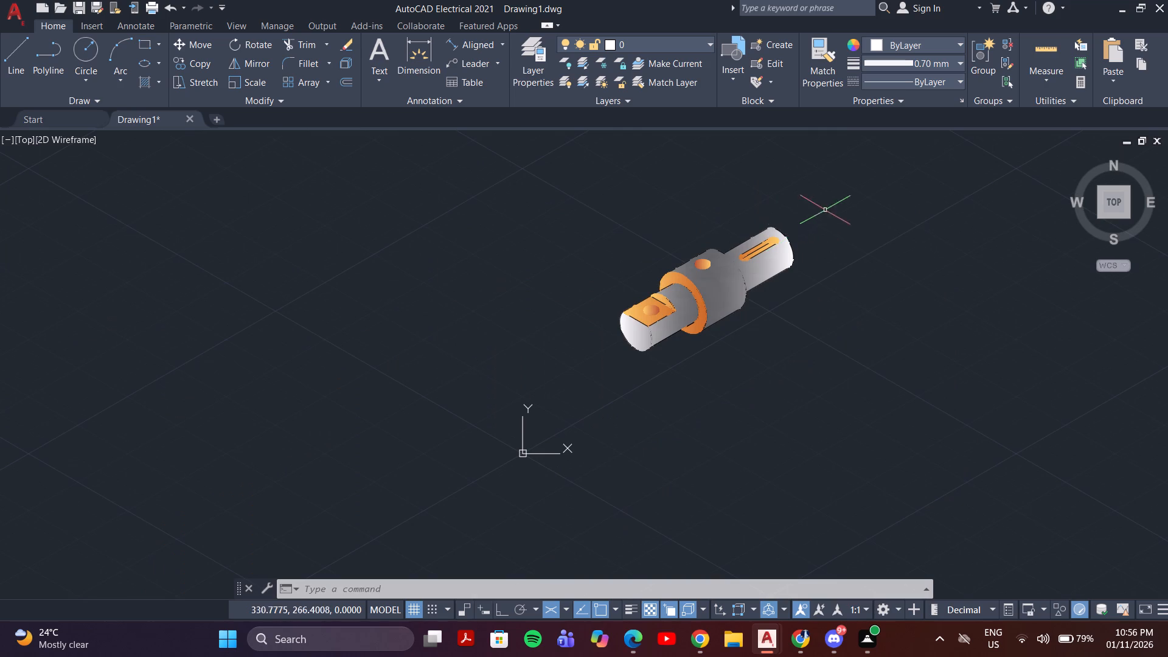
pyautogui.click(586, 380)
pyautogui.click(950, 57)
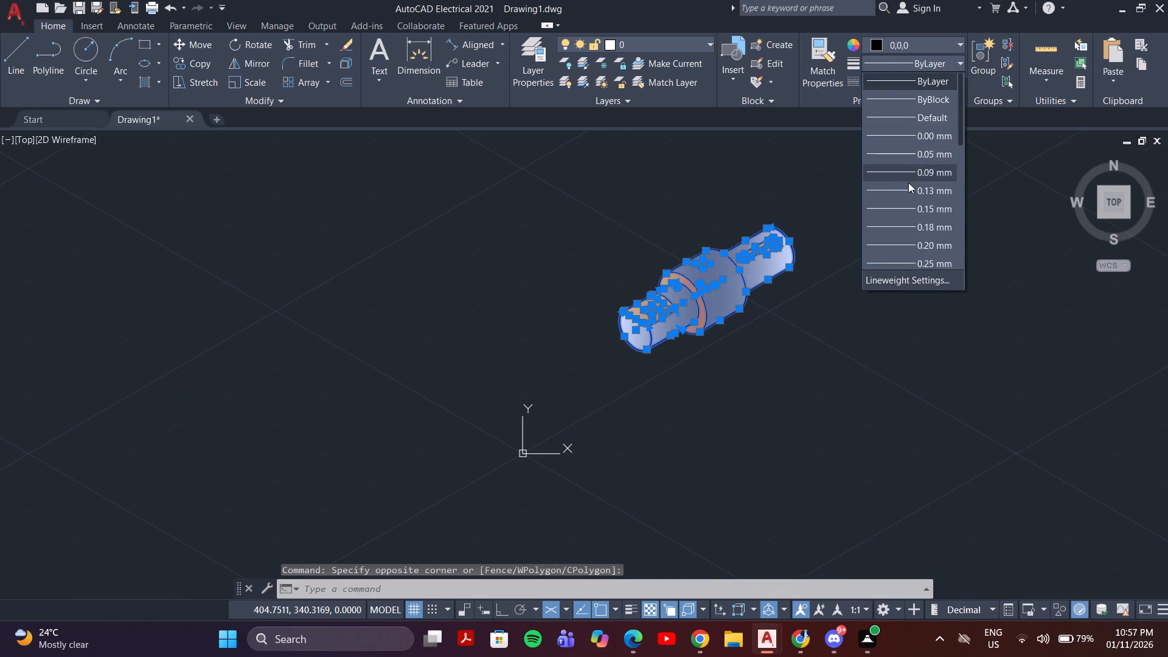
pyautogui.scroll(-1, 906, 231)
pyautogui.click(909, 223)
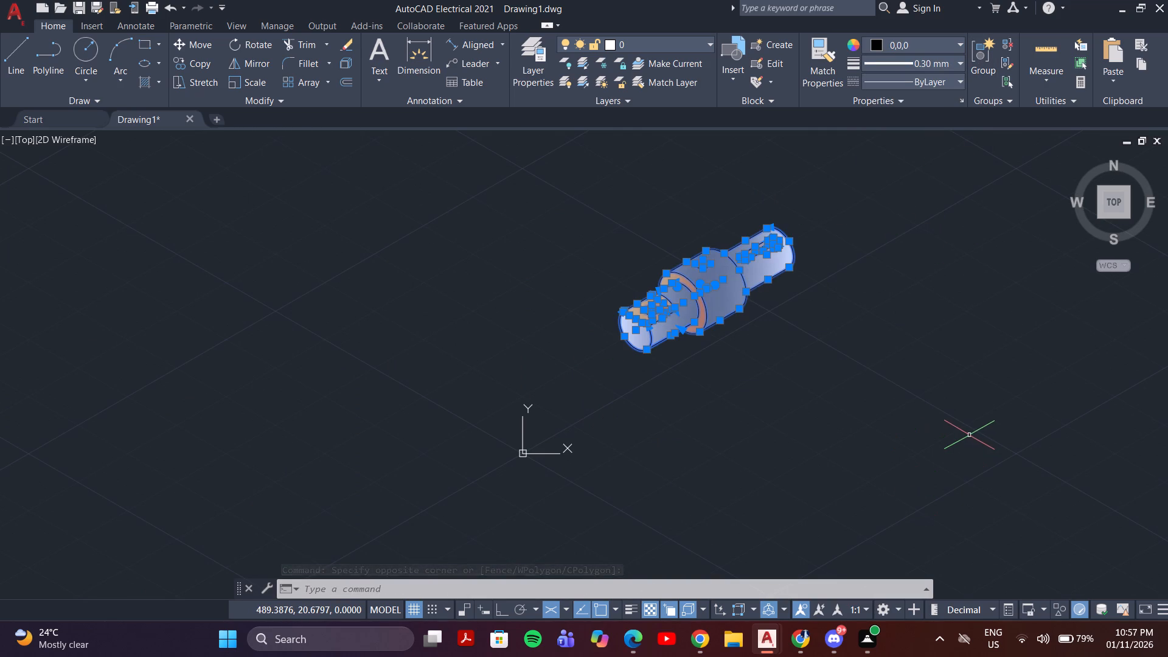
pyautogui.press('Return')
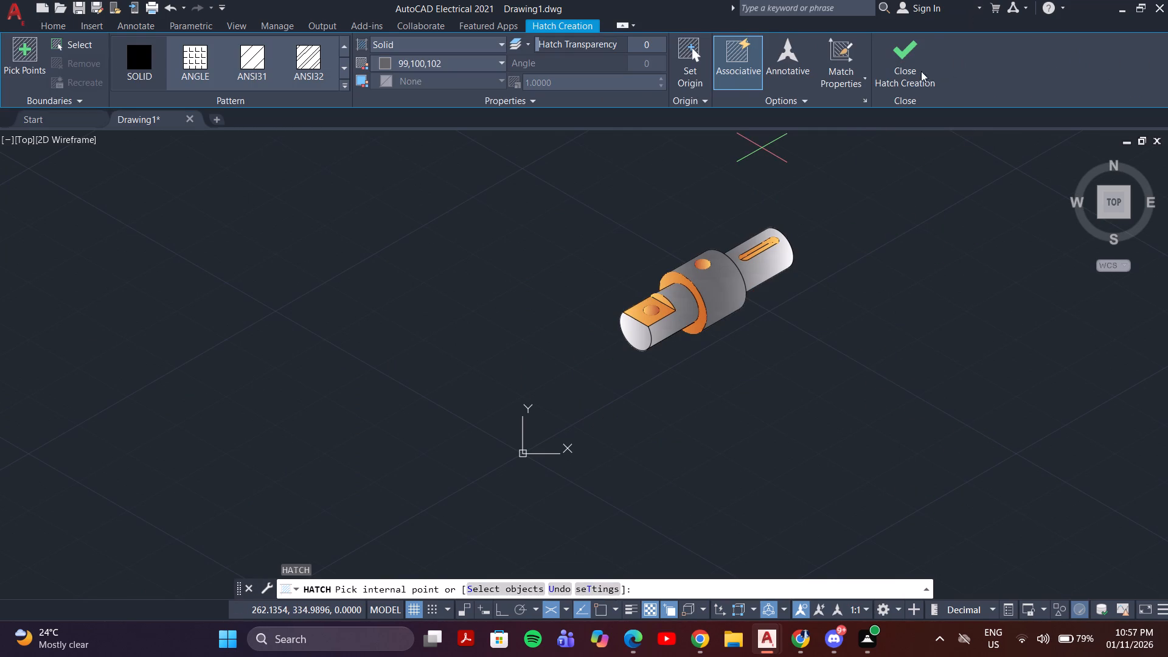
pyautogui.click(906, 71)
# Turn on the lineweight display so the shaft's outlines are drawn at their assigned thickness.
pyautogui.scroll(2, 768, 268)
pyautogui.scroll(-2, 739, 282)
pyautogui.scroll(5, 687, 296)
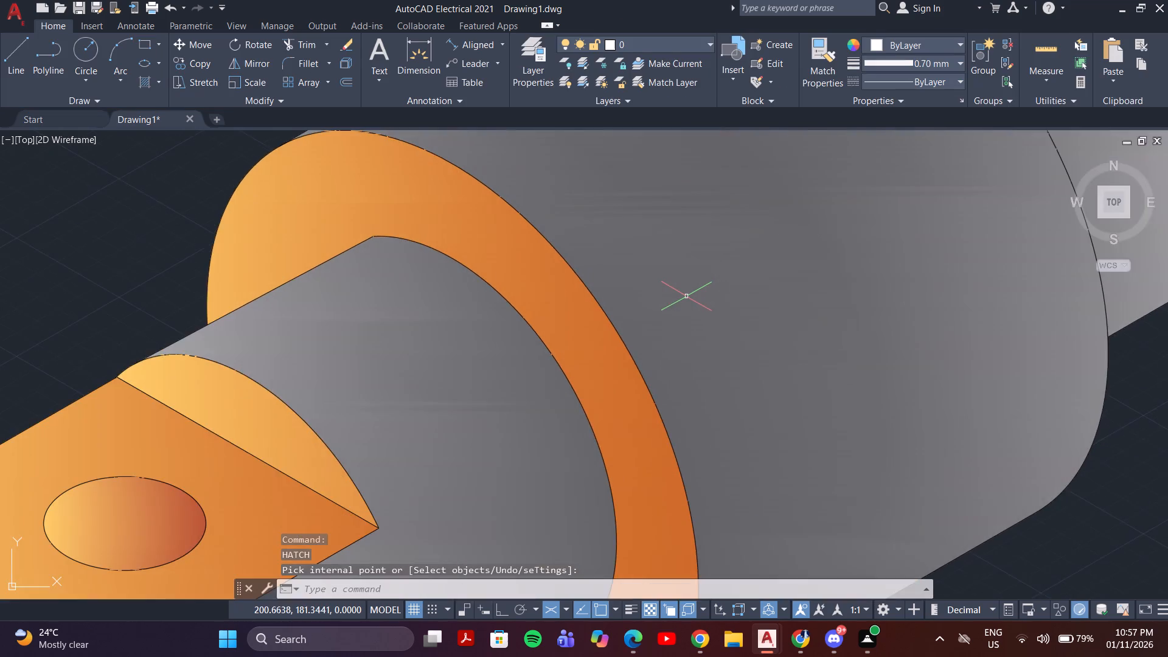
pyautogui.scroll(-4, 686, 296)
pyautogui.click(626, 609)
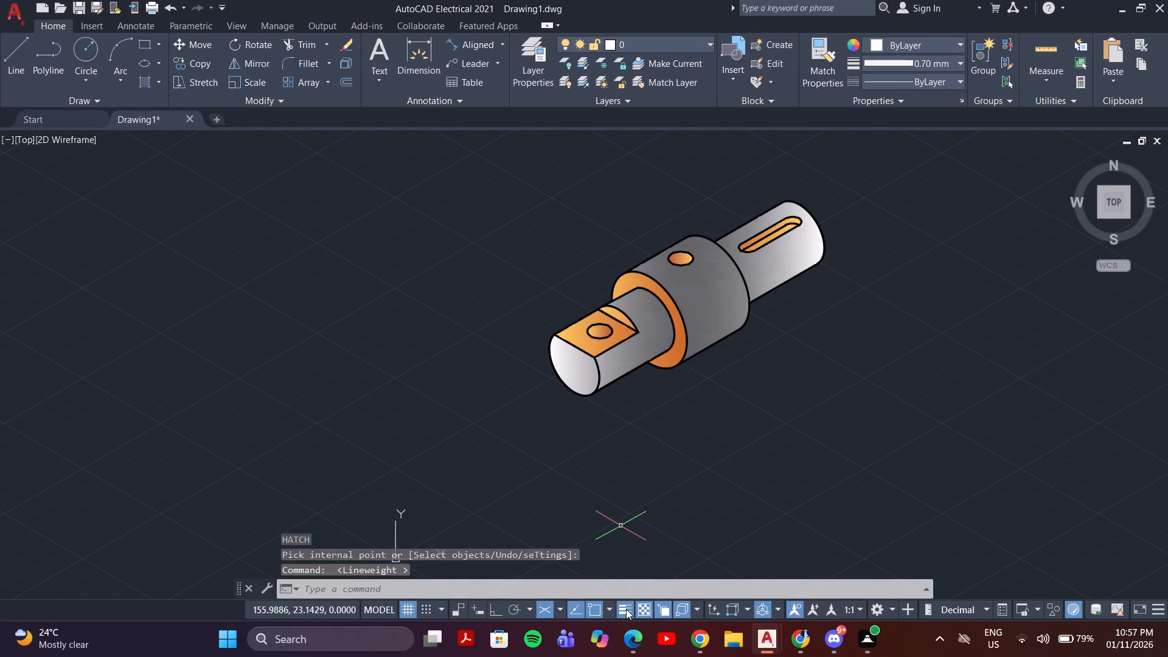
pyautogui.moveTo(712, 397); pyautogui.dragTo(613, 434, button='middle')
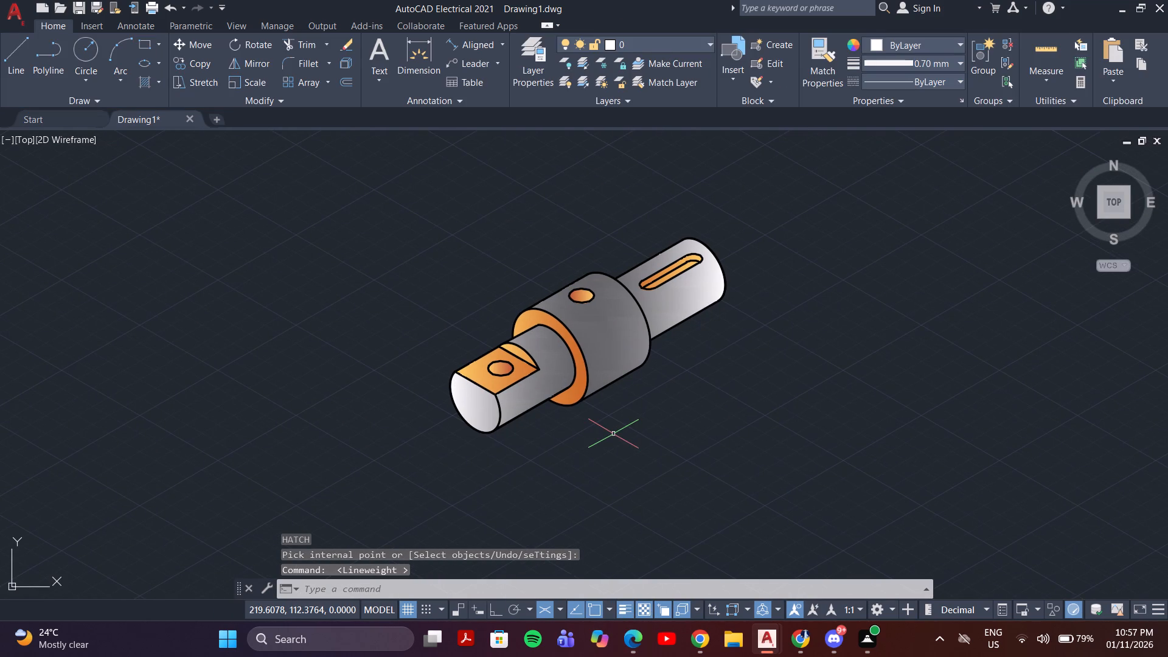